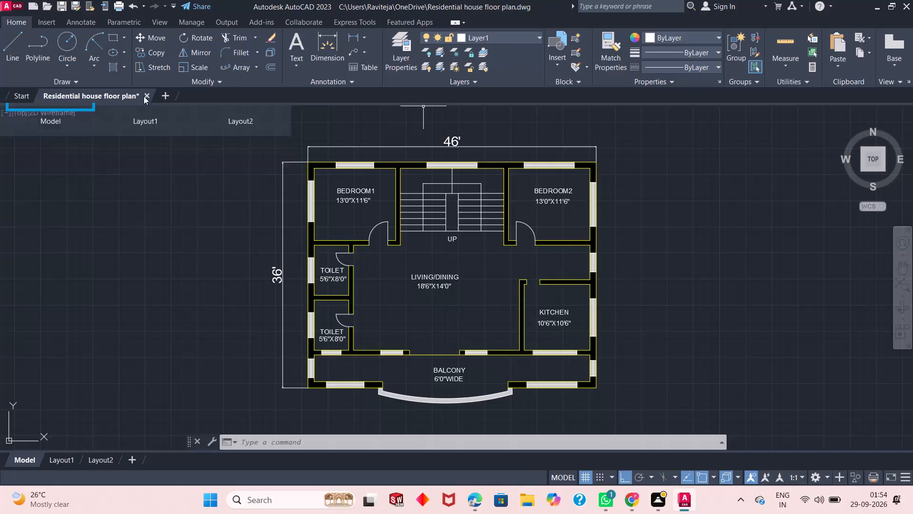
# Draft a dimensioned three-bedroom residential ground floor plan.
# Close the residential house floor plan without saving its changes and start a new blank drawing.
pyautogui.click(144, 96)
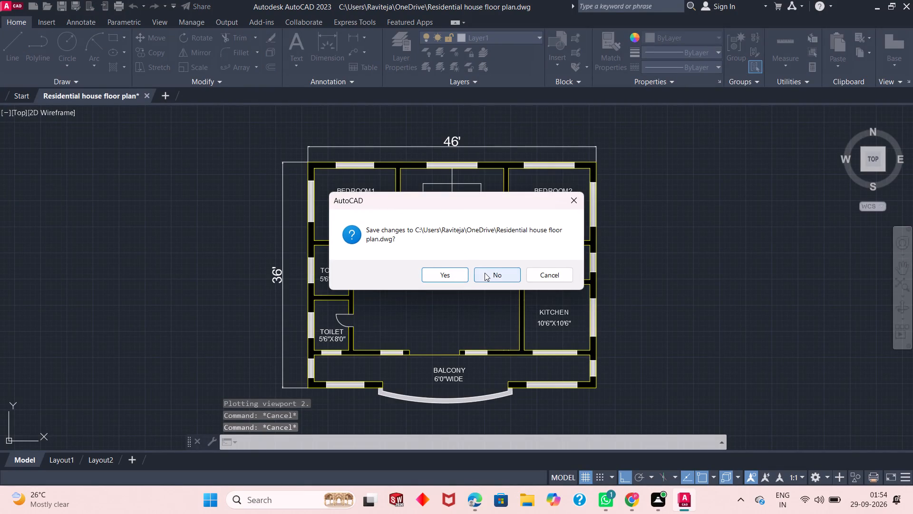
pyautogui.click(486, 274)
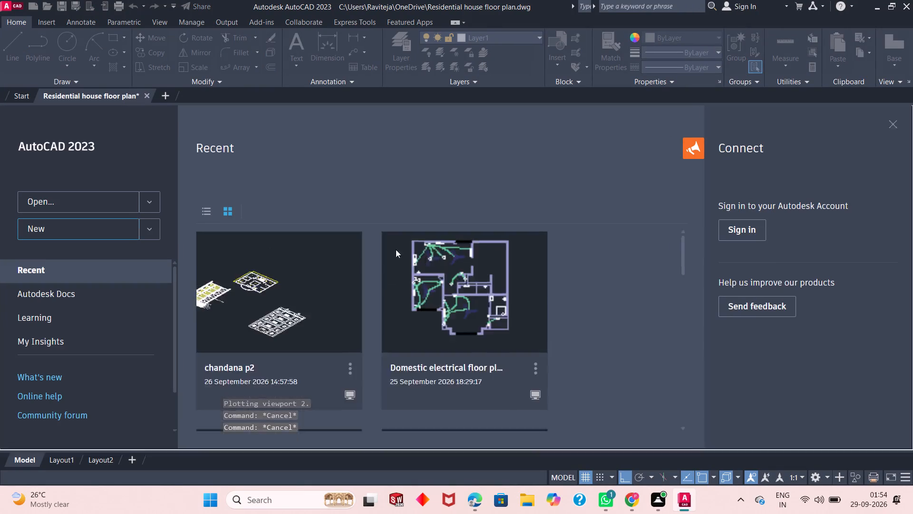
pyautogui.click(97, 223)
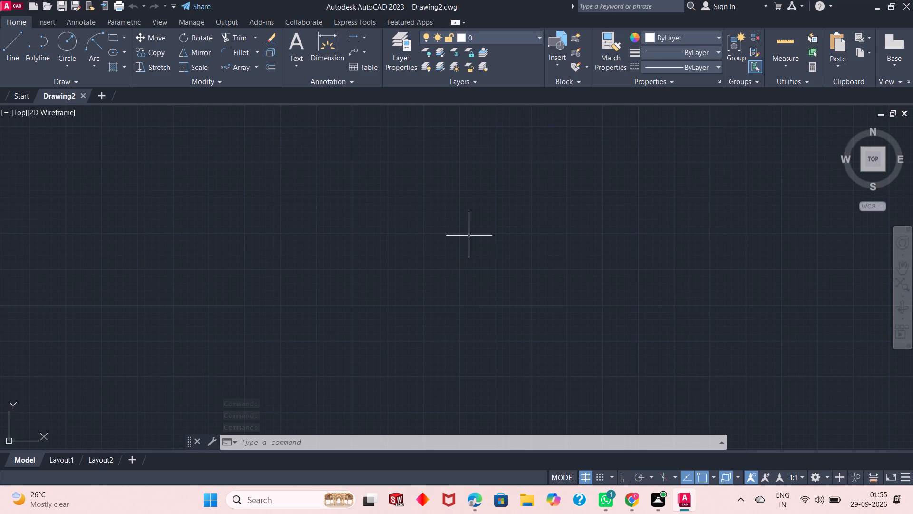
# Turn on command logging for the new drawing with LOGFILEON.
pyautogui.click(284, 441)
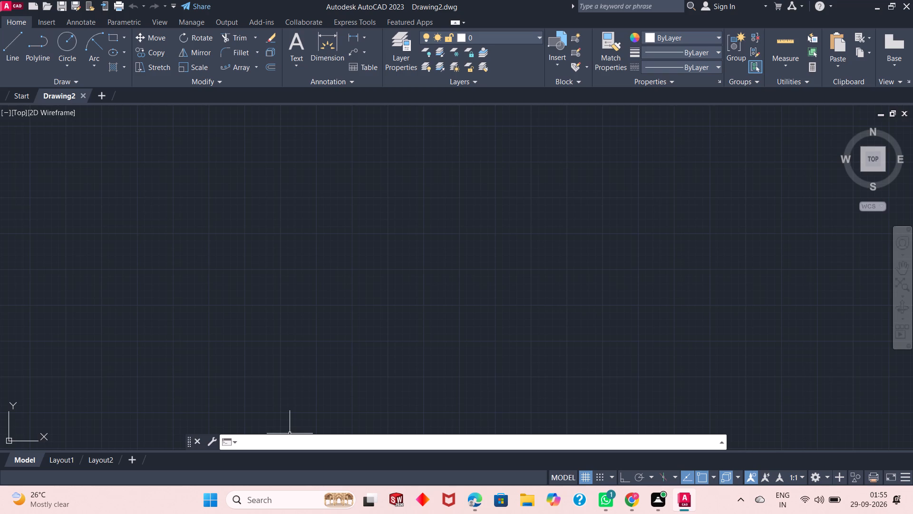
pyautogui.write('log')
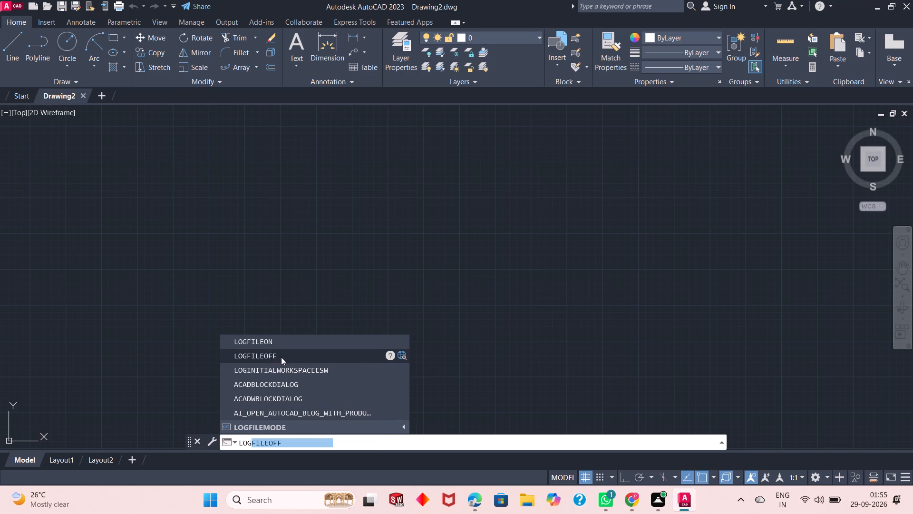
pyautogui.click(290, 342)
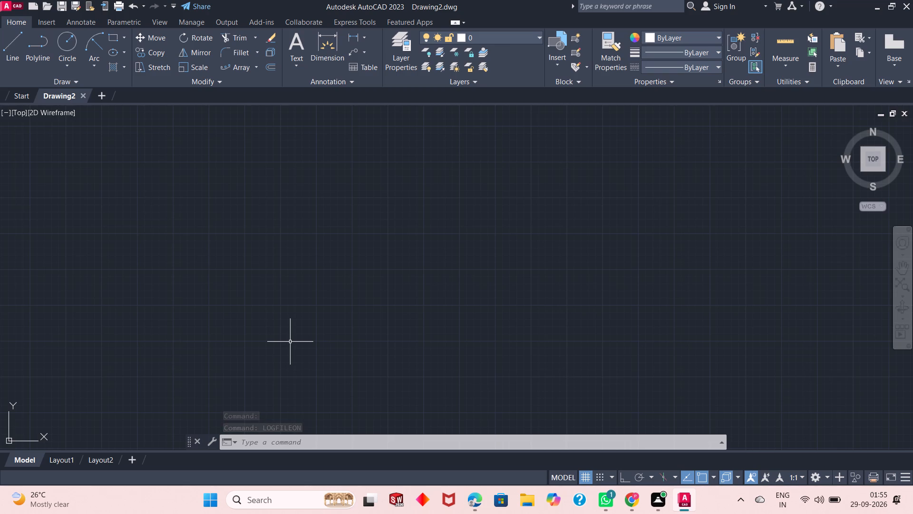
# Set the model space limits from lower-left corner 0,0 to upper-right corner 100,100.
pyautogui.write('lim')
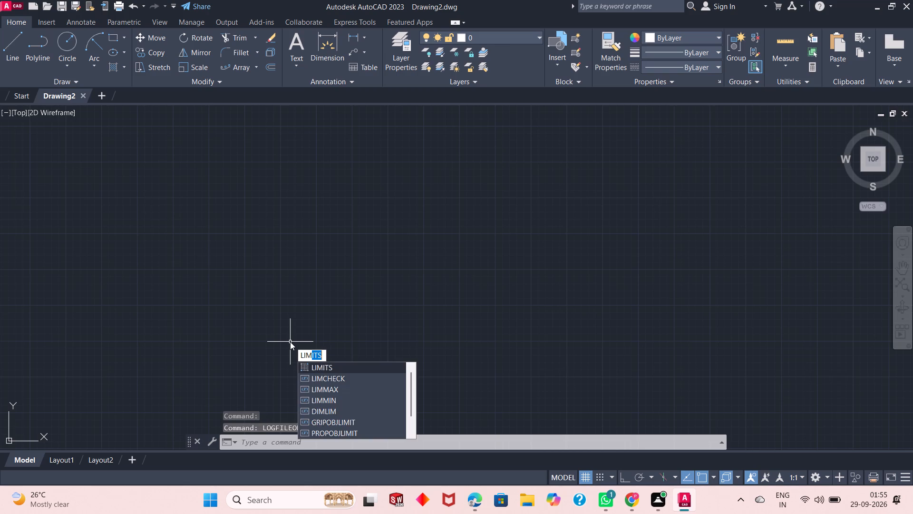
pyautogui.press('Return')
pyautogui.write('0,0')
pyautogui.press('Return')
pyautogui.write('100,100')
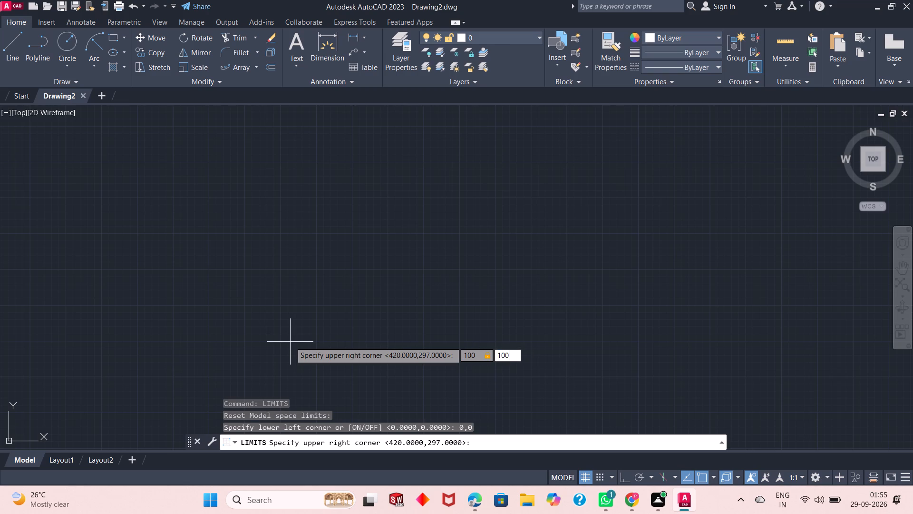
pyautogui.press('Return')
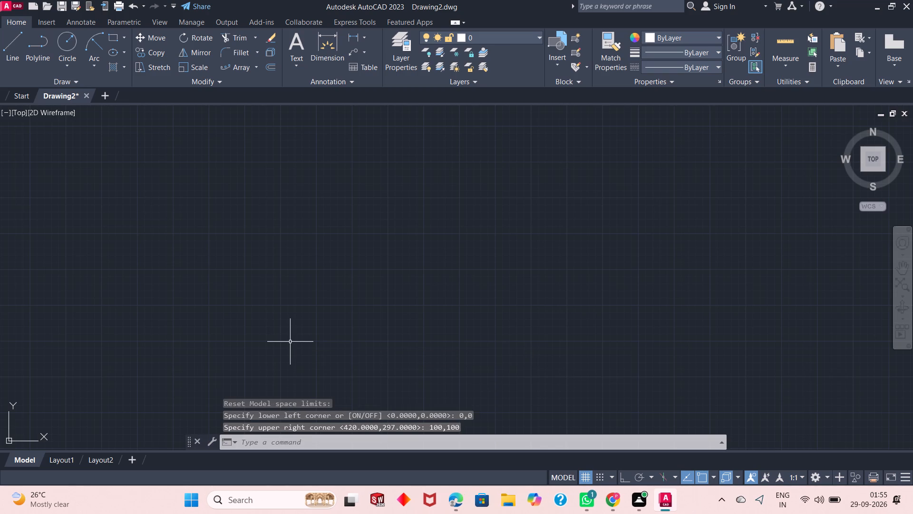
# Configure the drawing units to Engineering length with 0'-0" precision and inches as the insertion scale.
pyautogui.write('un')
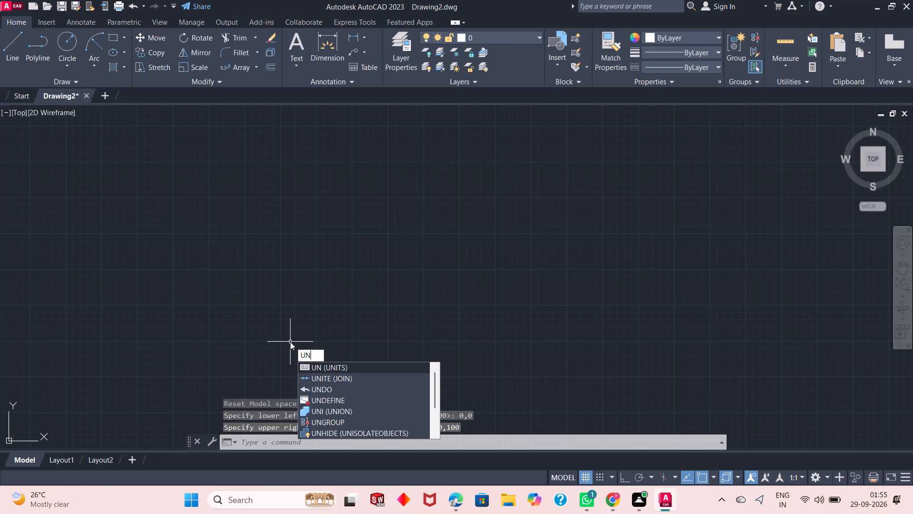
pyautogui.press('Return')
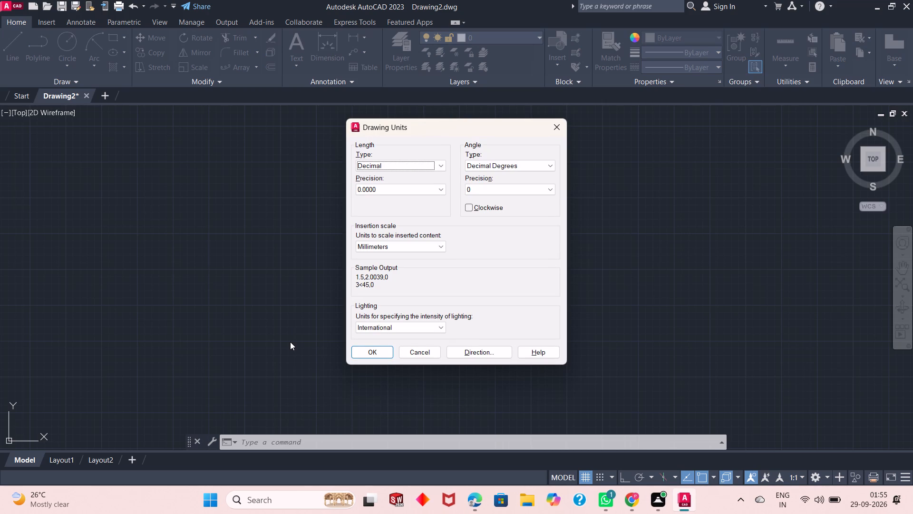
pyautogui.click(396, 168)
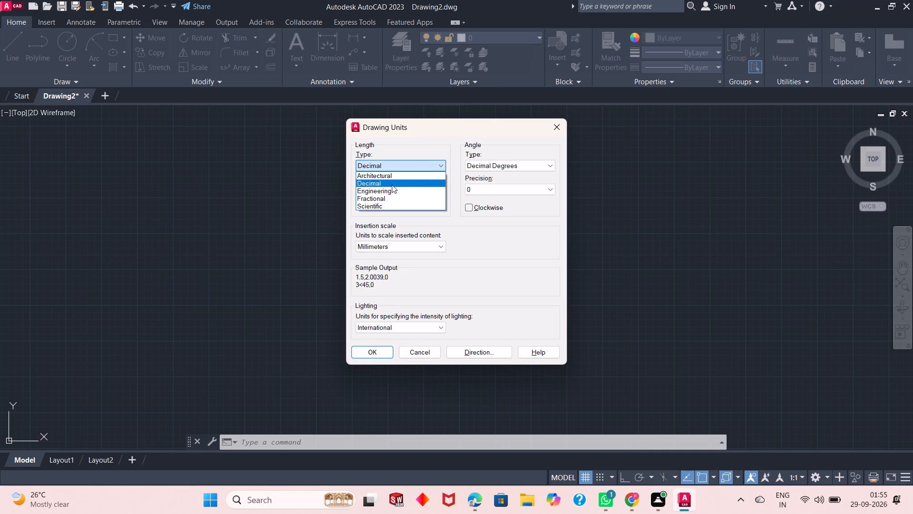
pyautogui.click(392, 190)
pyautogui.click(417, 189)
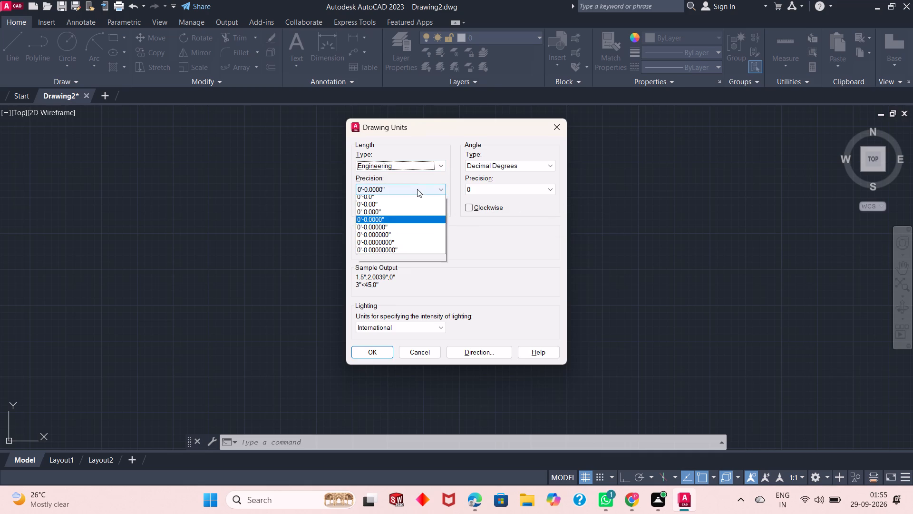
pyautogui.click(414, 201)
pyautogui.click(412, 247)
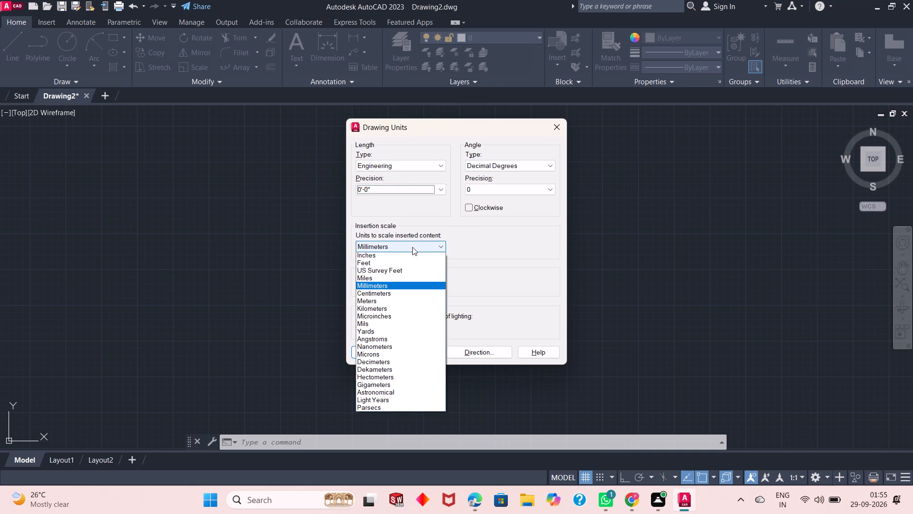
pyautogui.click(407, 261)
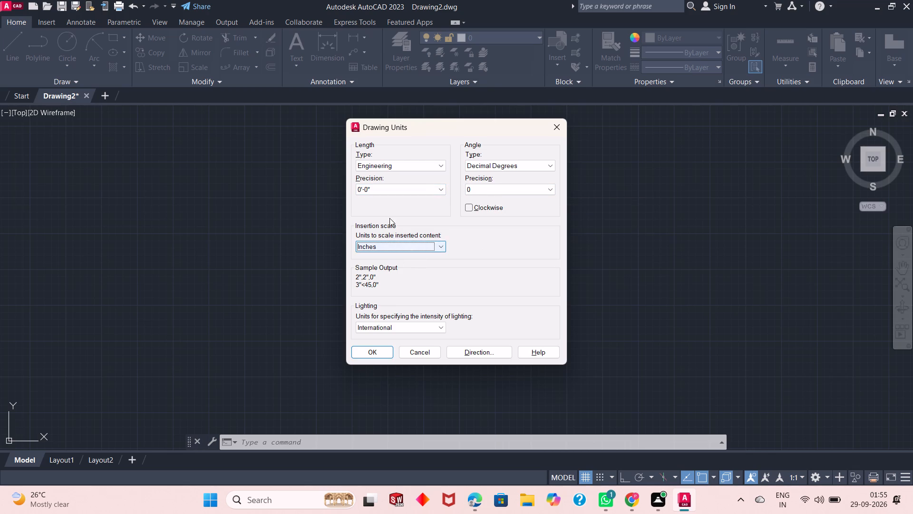
pyautogui.click(374, 352)
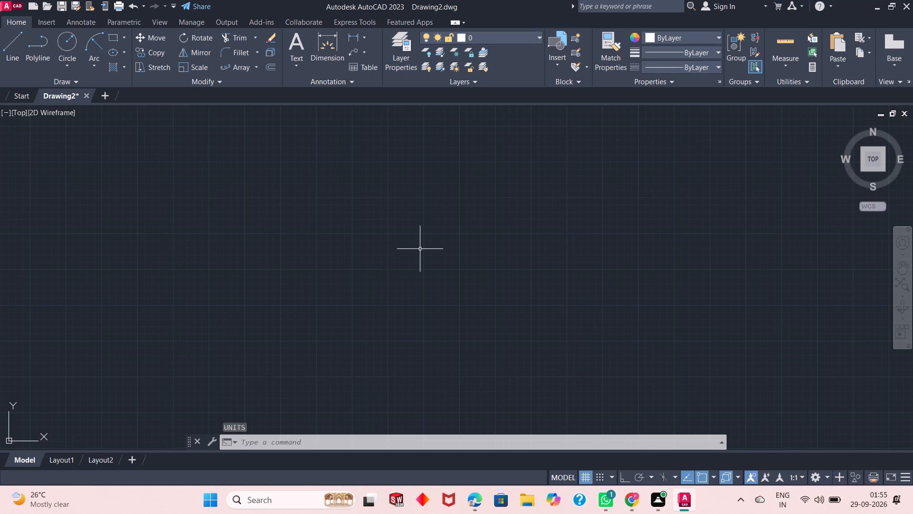
# Modify the ISO-25 dimension style's primary units to Engineering format with 0'-0" precision and make the style current.
pyautogui.press('d')
pyautogui.press('Return')
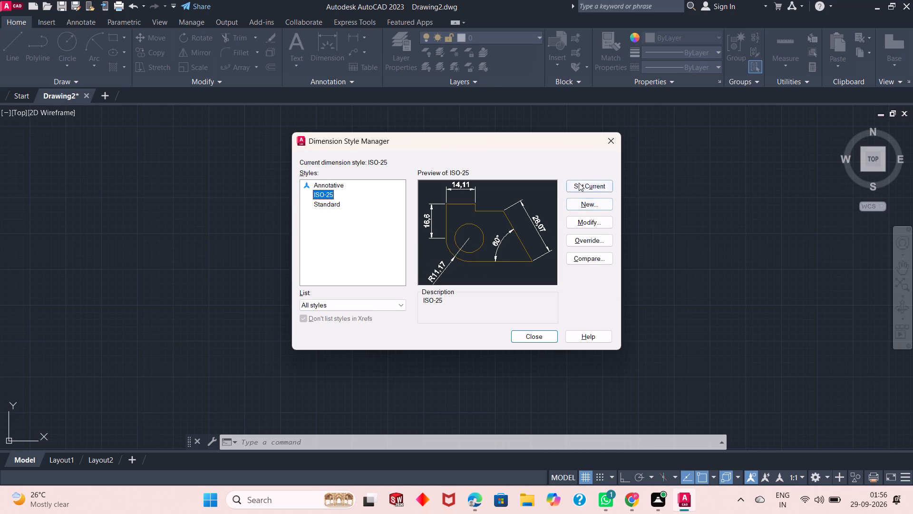
pyautogui.click(592, 221)
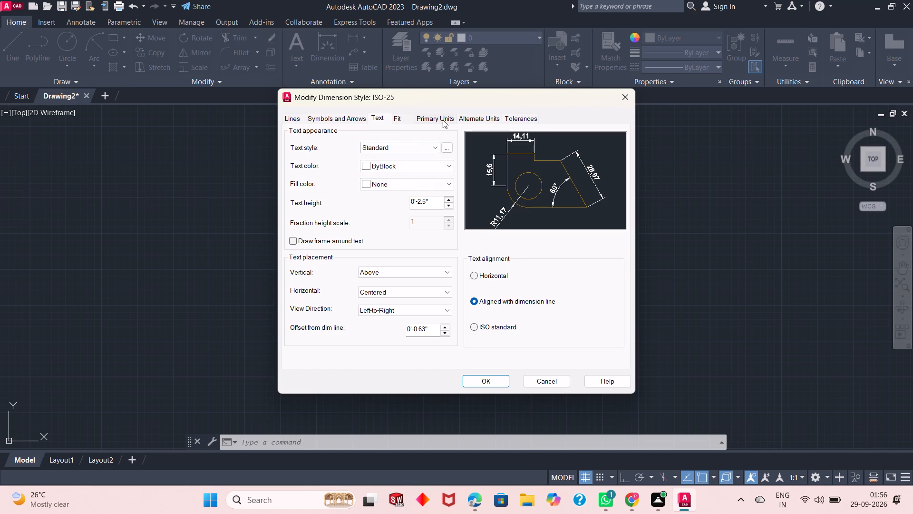
pyautogui.click(443, 119)
pyautogui.click(412, 141)
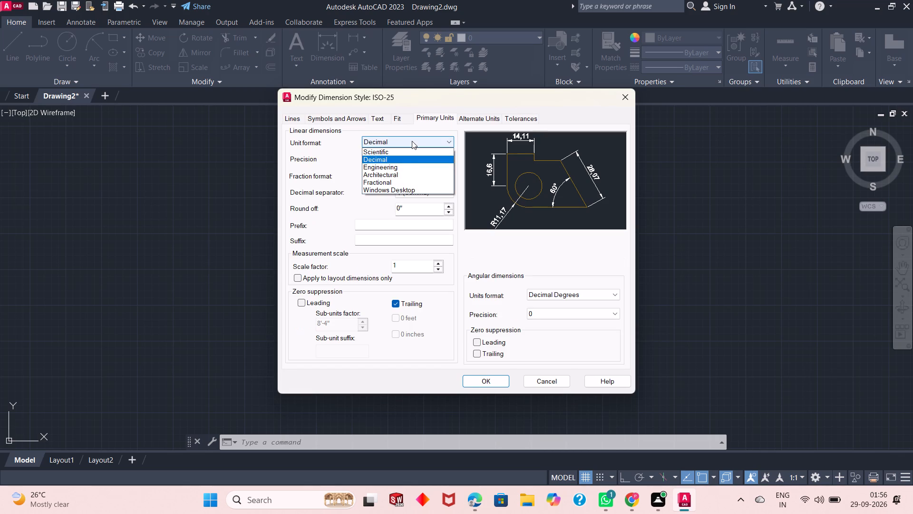
pyautogui.click(413, 165)
pyautogui.click(413, 155)
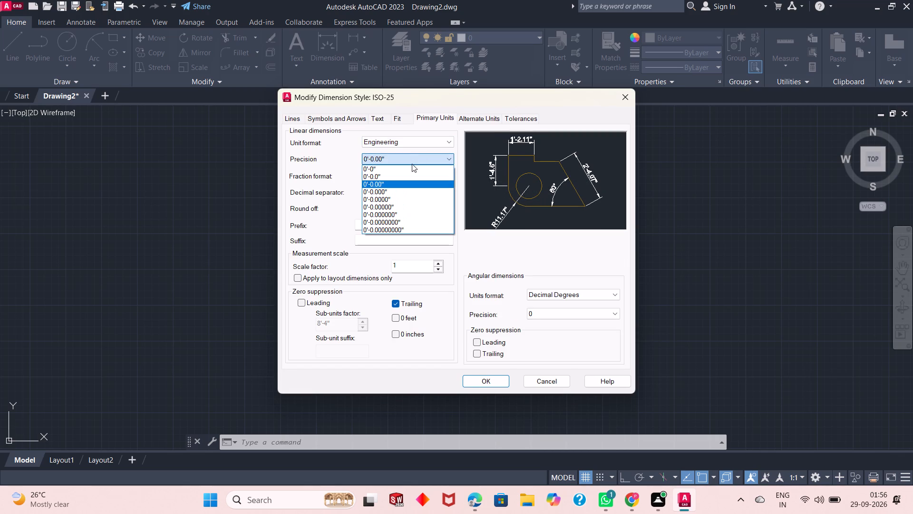
pyautogui.click(412, 166)
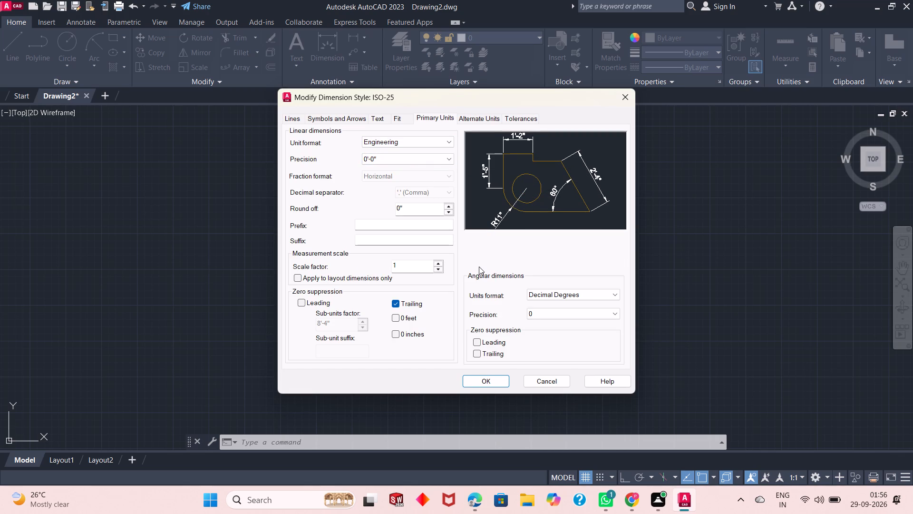
pyautogui.click(481, 379)
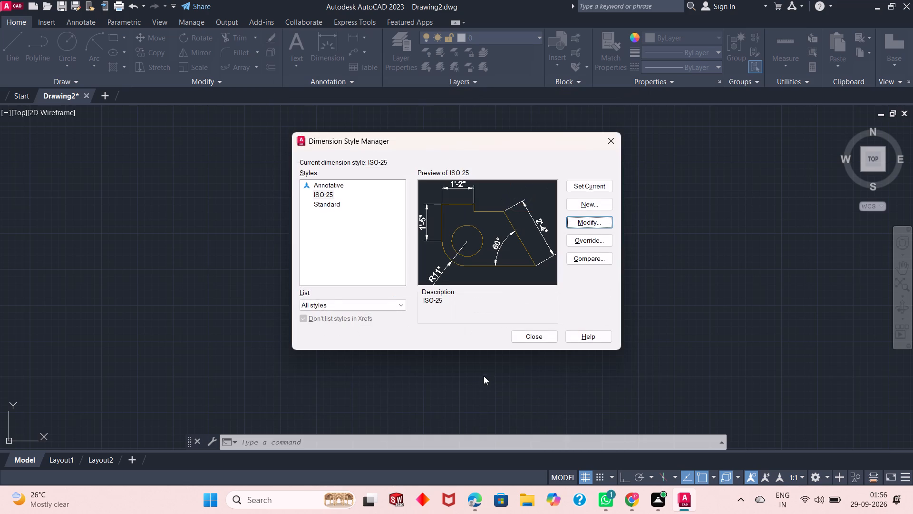
pyautogui.click(585, 188)
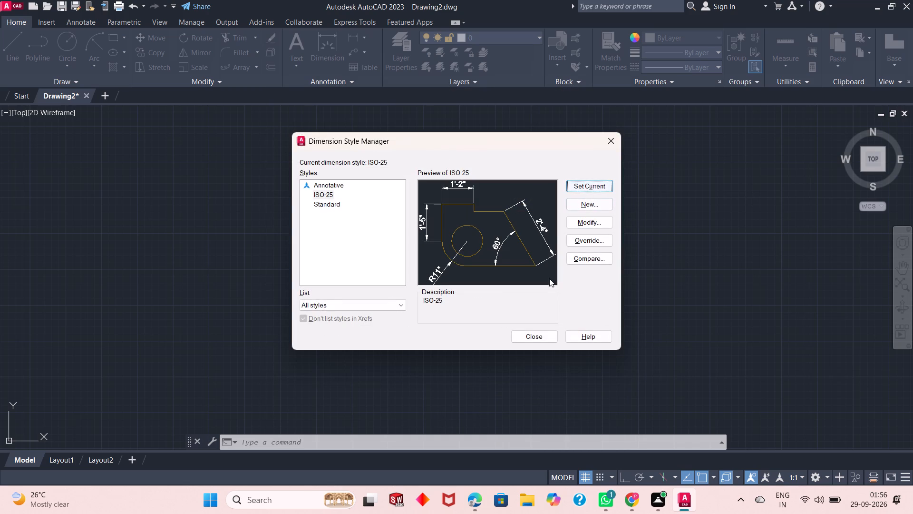
pyautogui.click(537, 337)
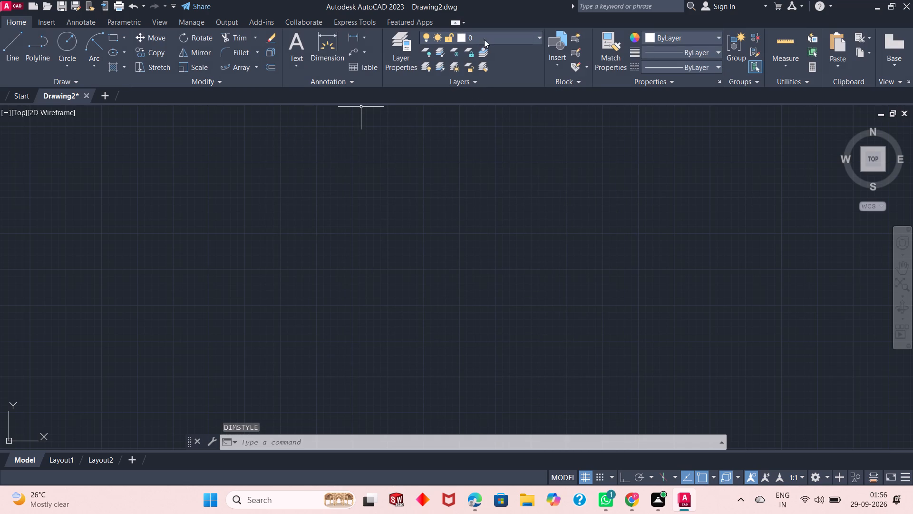
# Create a new layer with index colour 120 and make it the current layer.
pyautogui.click(409, 49)
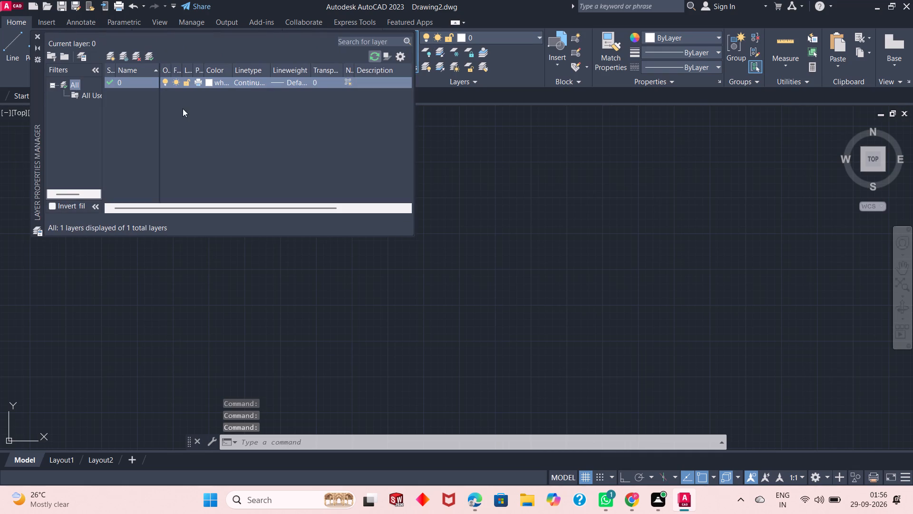
pyautogui.click(149, 57)
pyautogui.click(152, 59)
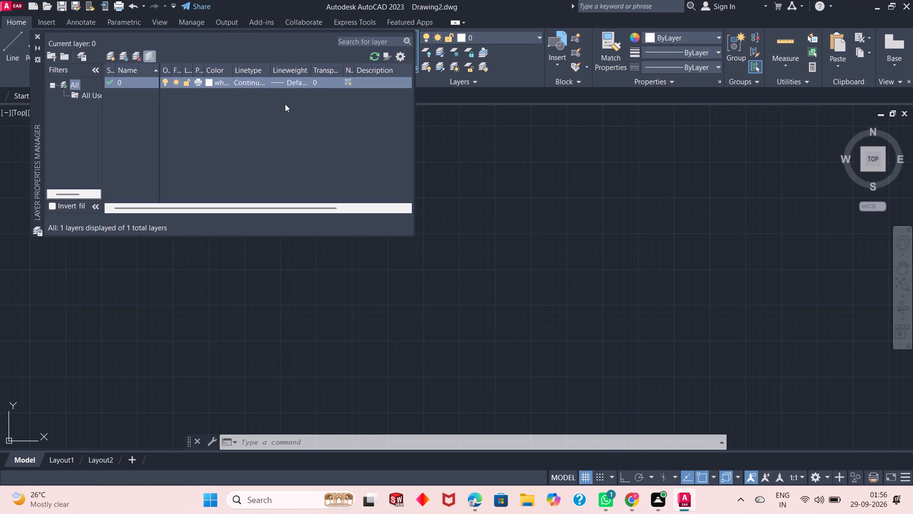
pyautogui.click(112, 59)
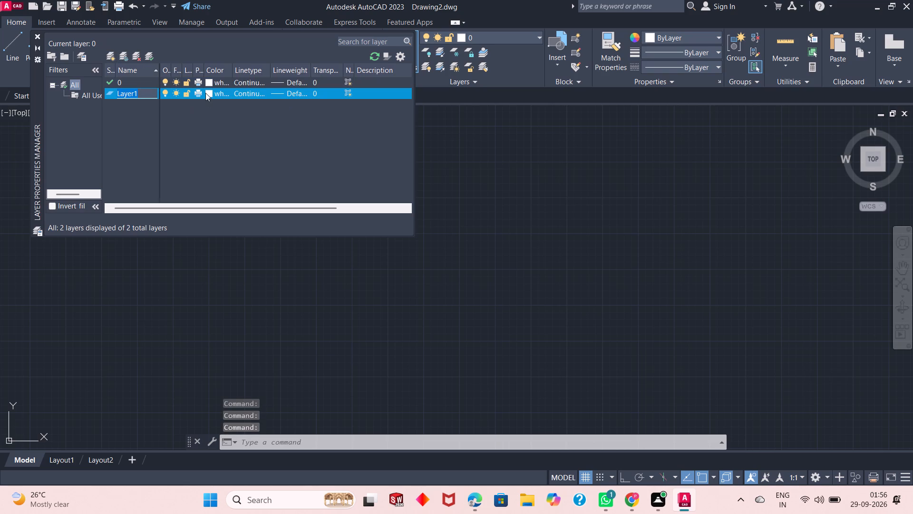
pyautogui.click(209, 92)
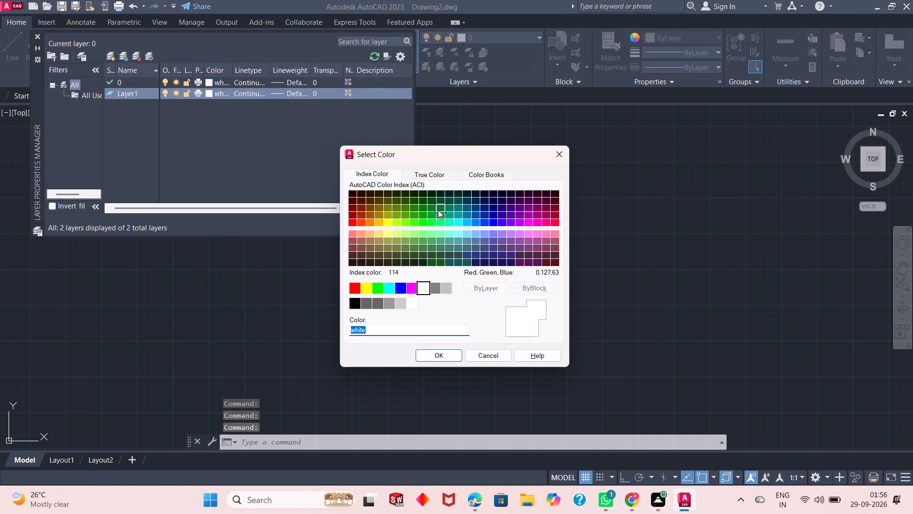
pyautogui.click(448, 219)
pyautogui.click(448, 220)
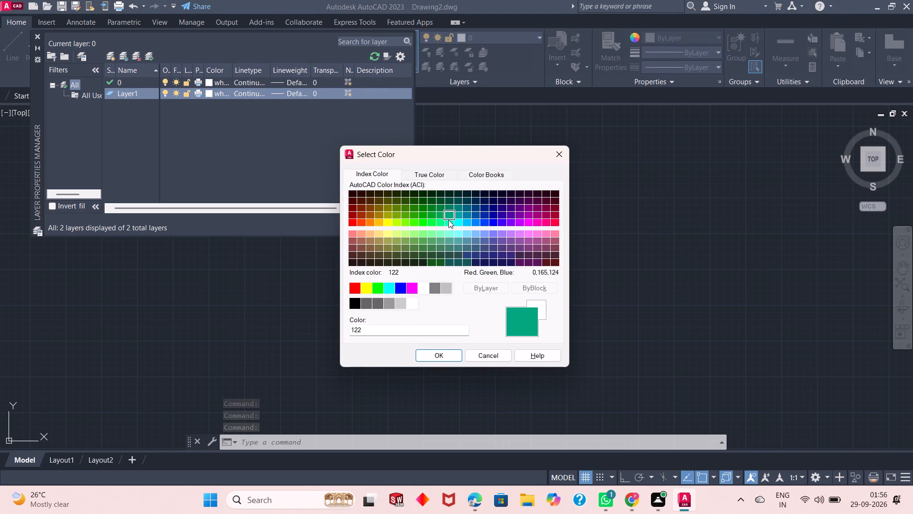
pyautogui.click(448, 224)
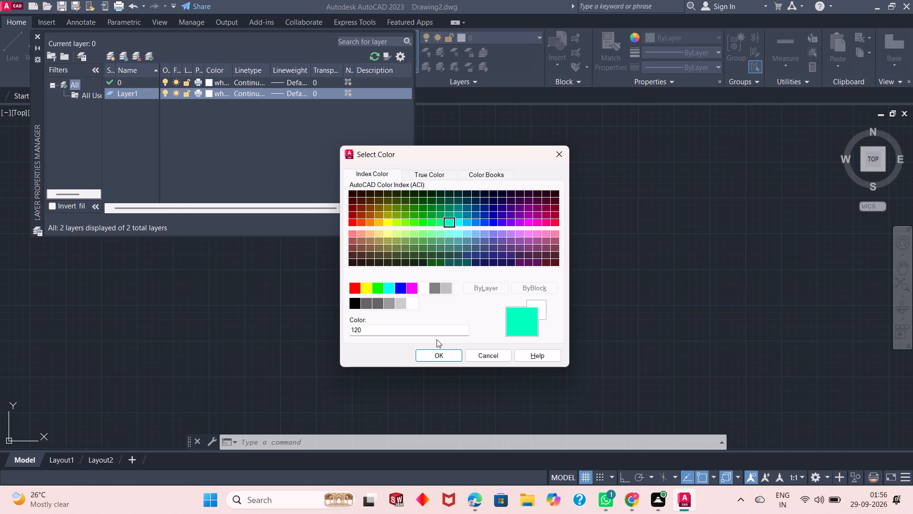
pyautogui.click(432, 357)
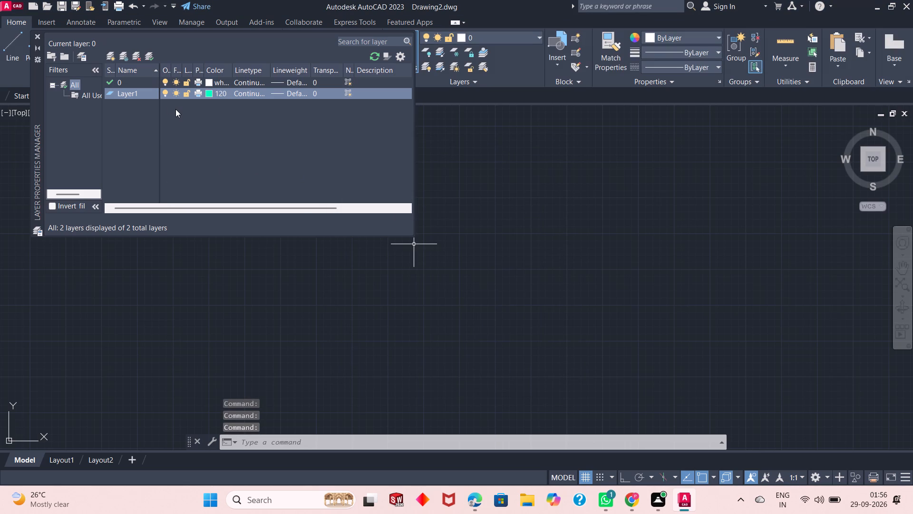
pyautogui.click(149, 59)
pyautogui.click(37, 38)
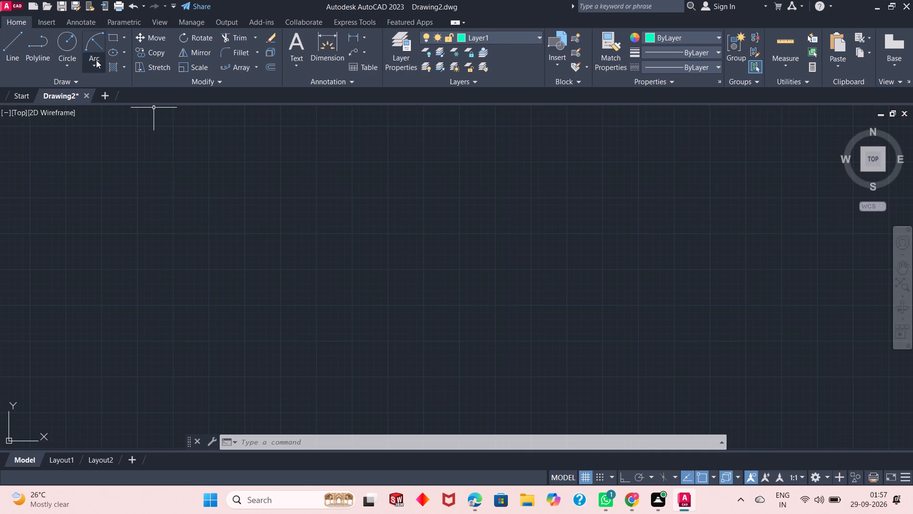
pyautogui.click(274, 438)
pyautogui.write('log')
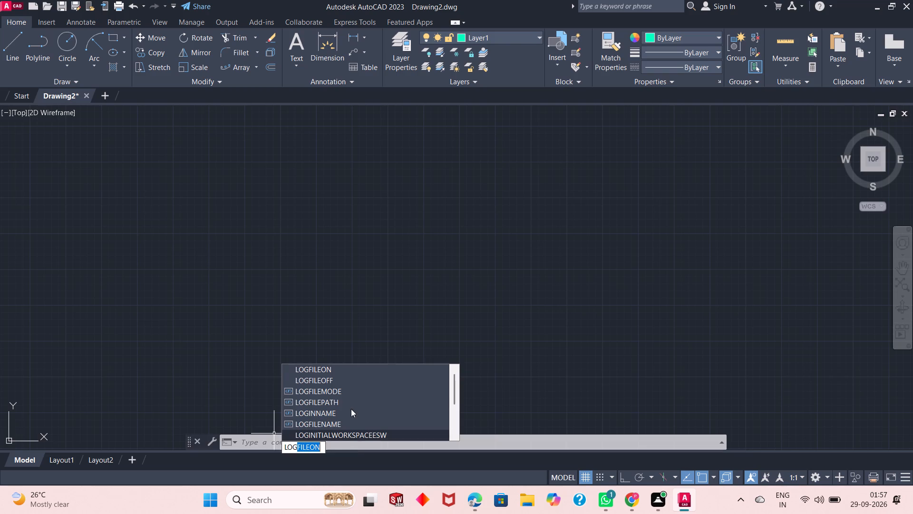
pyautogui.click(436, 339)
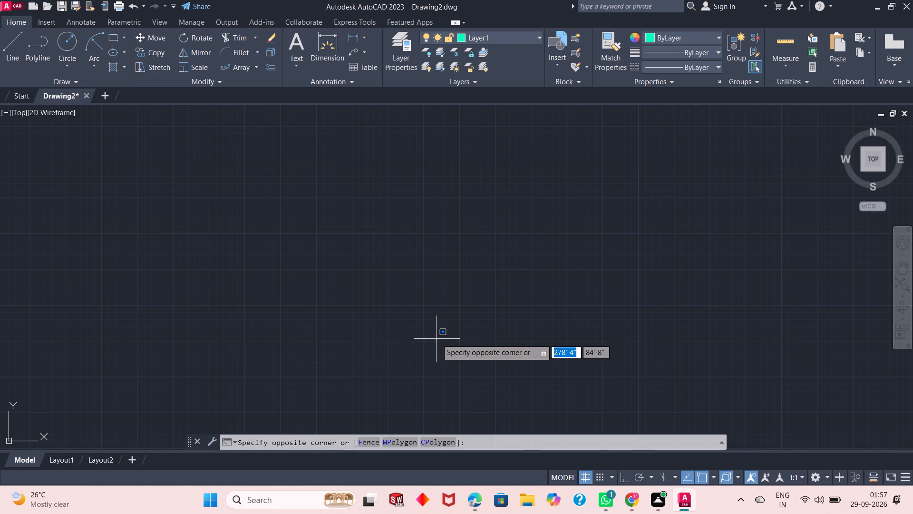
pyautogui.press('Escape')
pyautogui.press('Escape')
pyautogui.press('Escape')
# Turn on log file recording with LOGFILEON and check the entry in the command history.
pyautogui.click(305, 442)
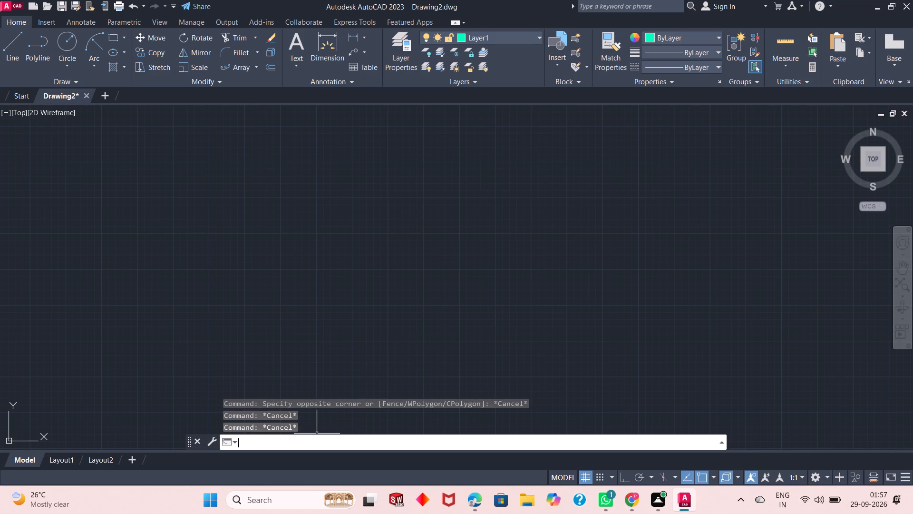
pyautogui.write('lo')
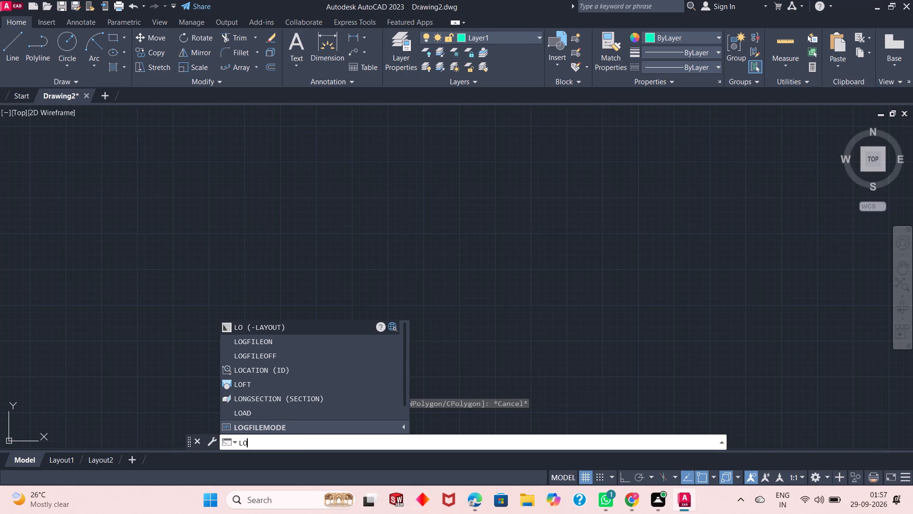
pyautogui.click(343, 345)
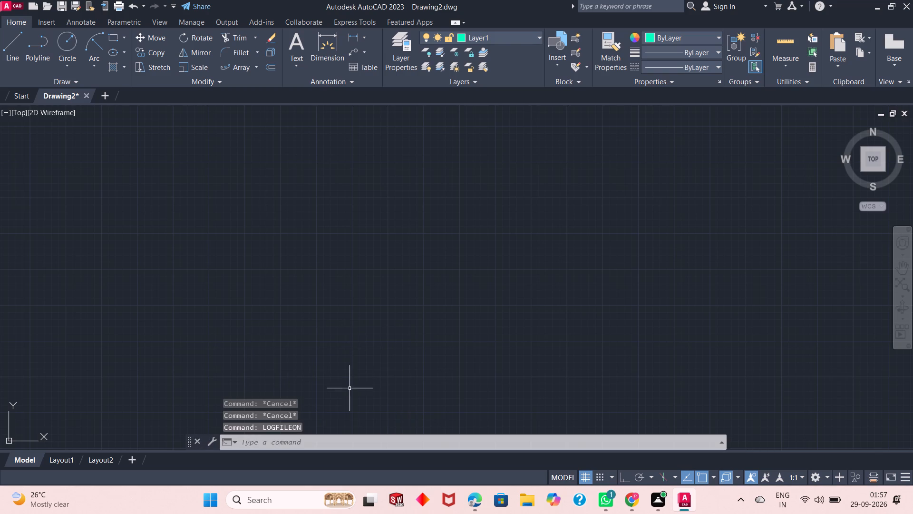
pyautogui.click(723, 445)
pyautogui.scroll(2, 443, 351)
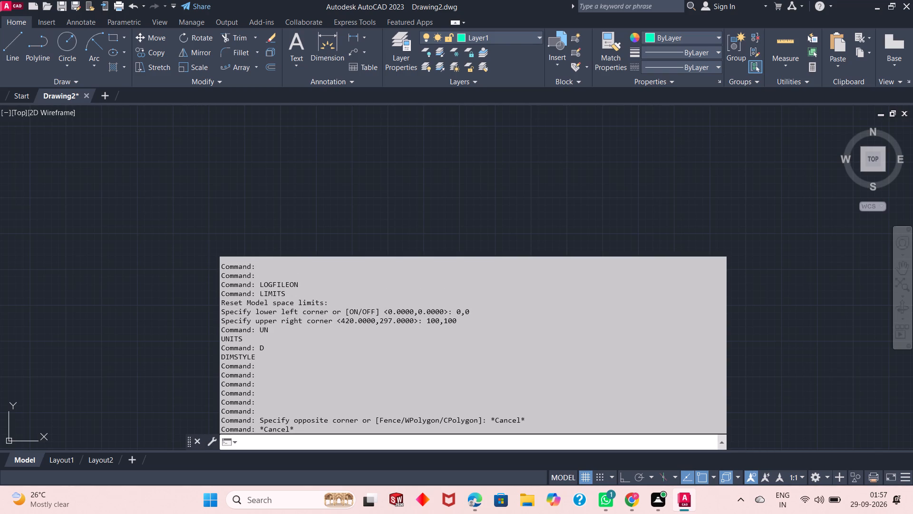
pyautogui.scroll(-3, 388, 374)
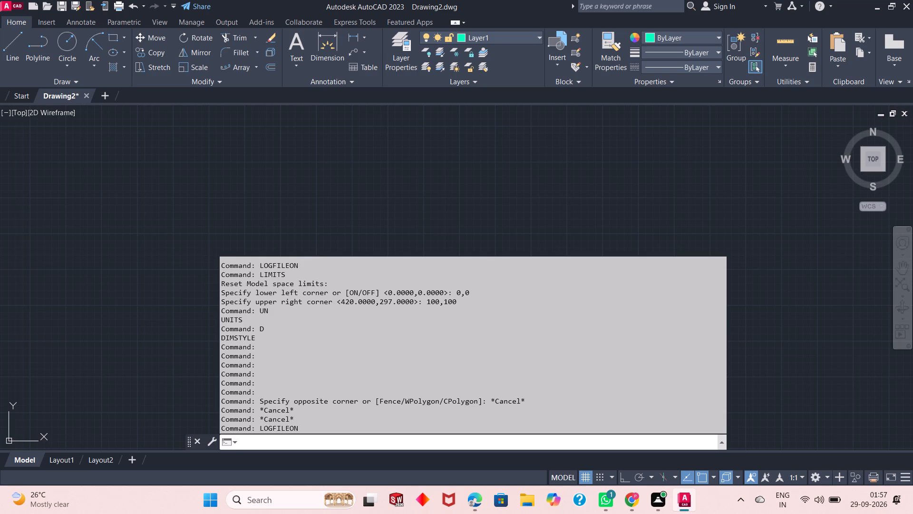
pyautogui.click(389, 235)
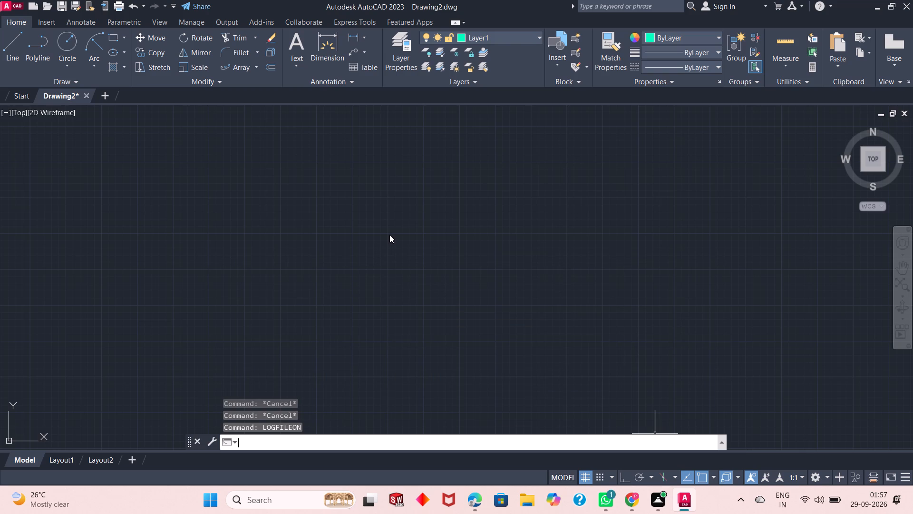
# Draw a rectangle 30' wide and 40' high in the upper middle of the drawing area.
pyautogui.click(112, 42)
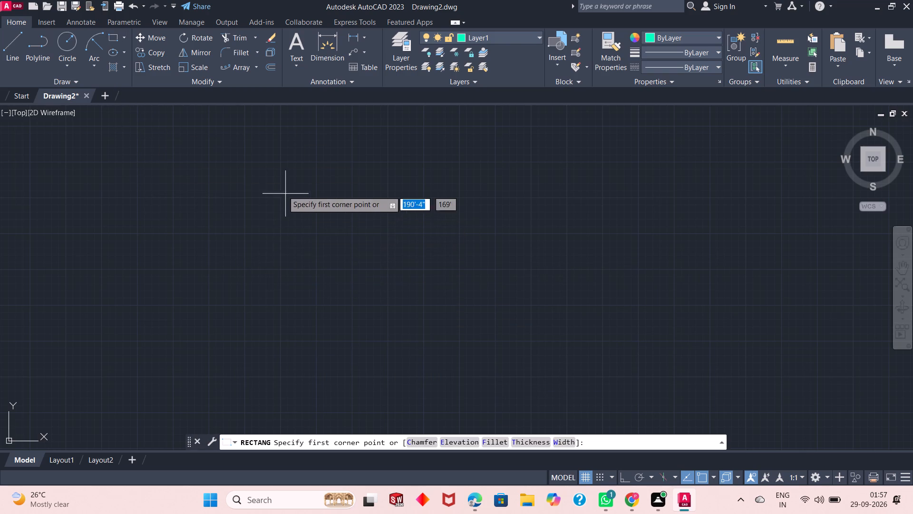
pyautogui.click(269, 158)
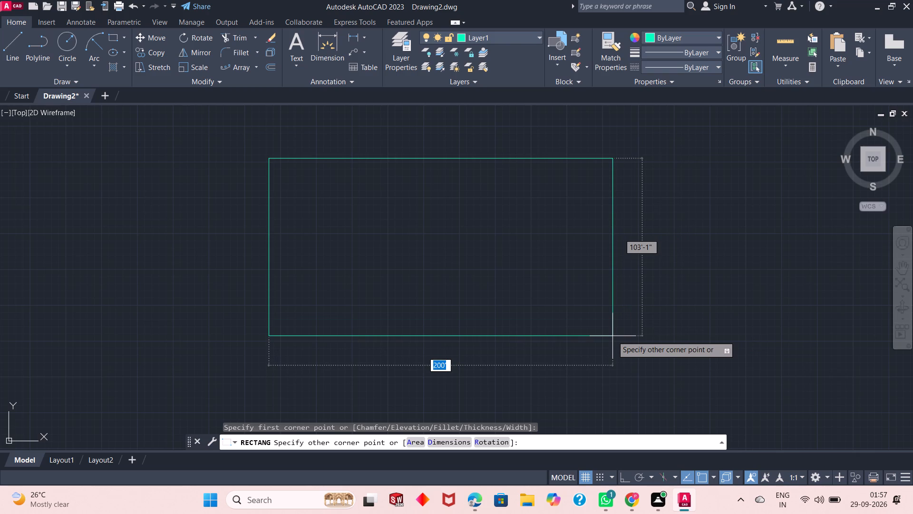
pyautogui.write('30')
pyautogui.press("'")
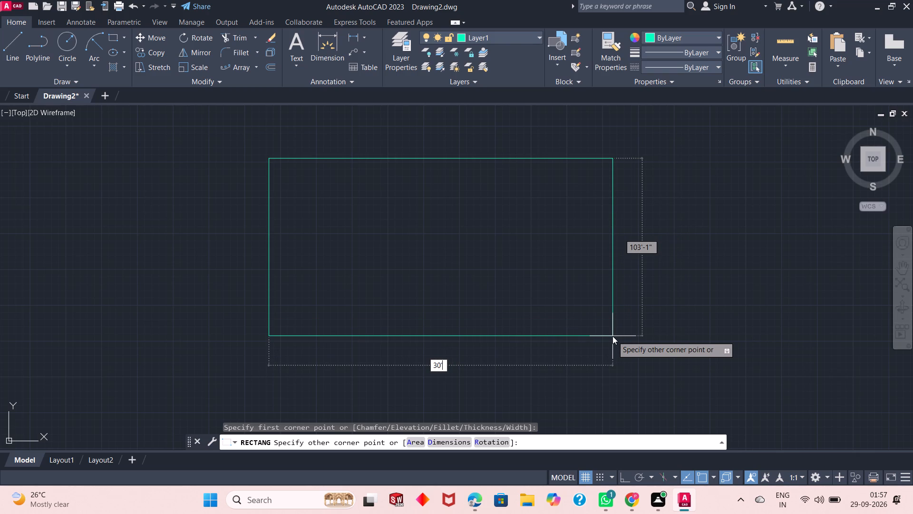
pyautogui.press('Tab')
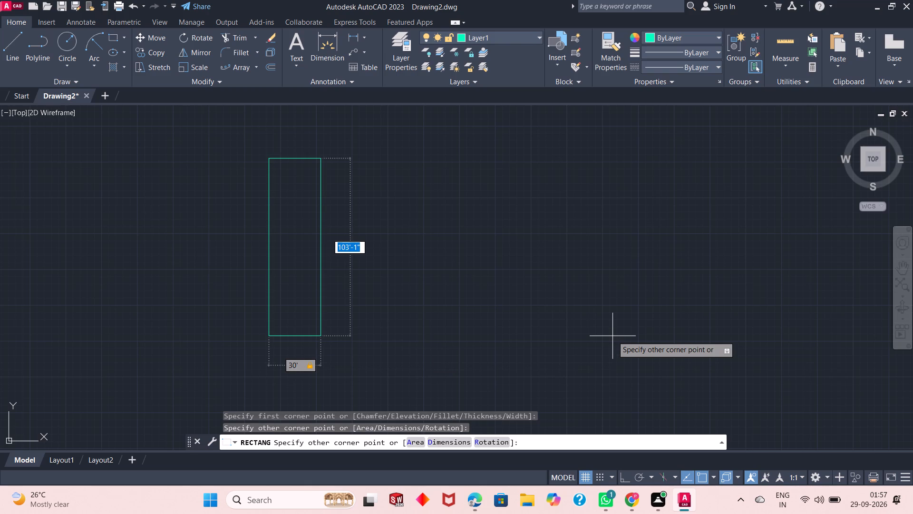
pyautogui.write('40')
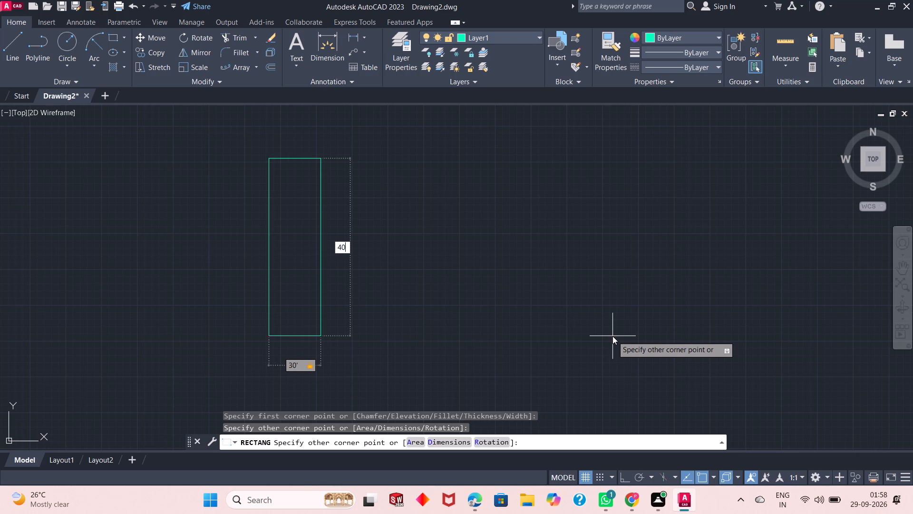
pyautogui.press("'")
pyautogui.press('Return')
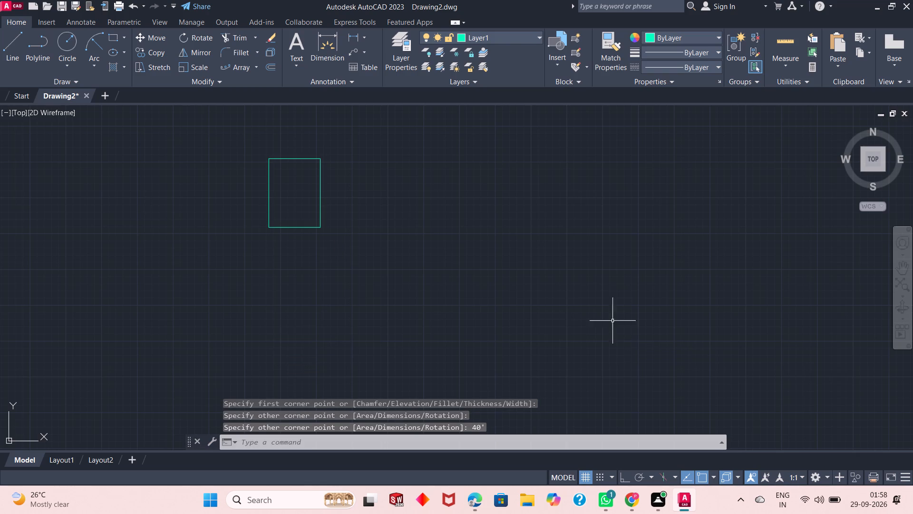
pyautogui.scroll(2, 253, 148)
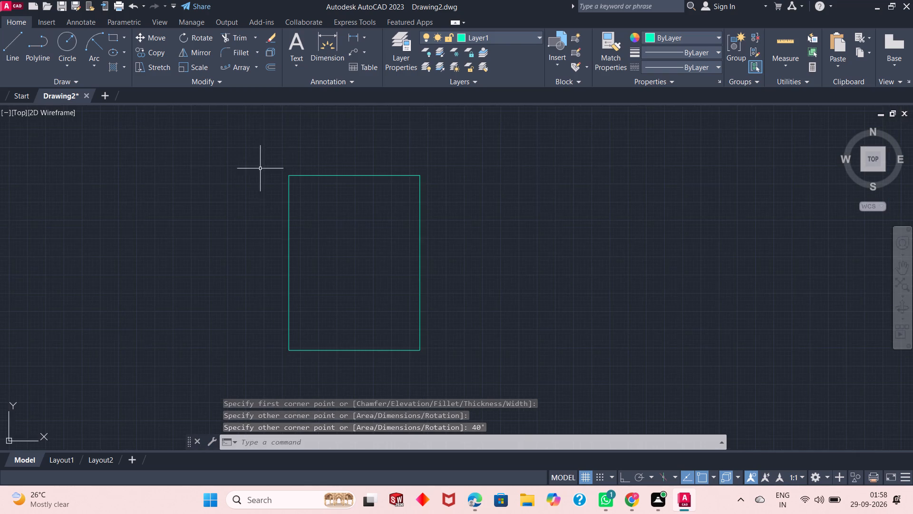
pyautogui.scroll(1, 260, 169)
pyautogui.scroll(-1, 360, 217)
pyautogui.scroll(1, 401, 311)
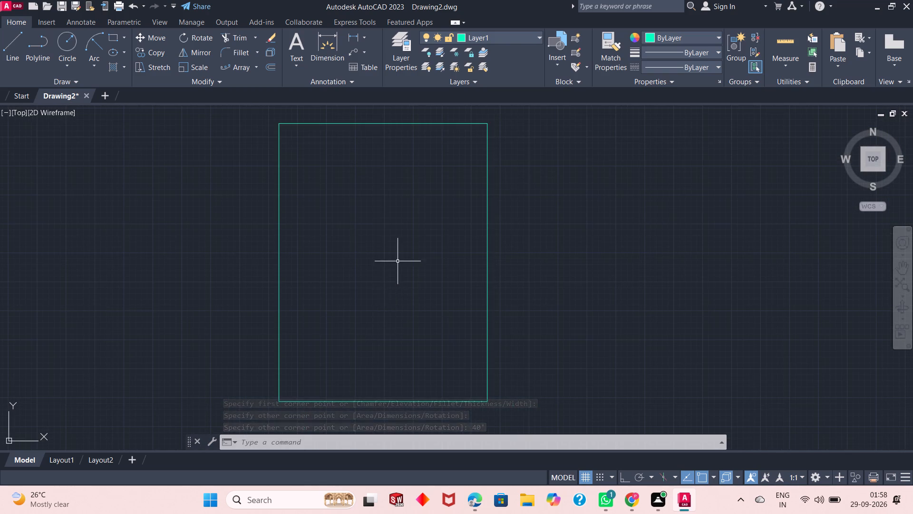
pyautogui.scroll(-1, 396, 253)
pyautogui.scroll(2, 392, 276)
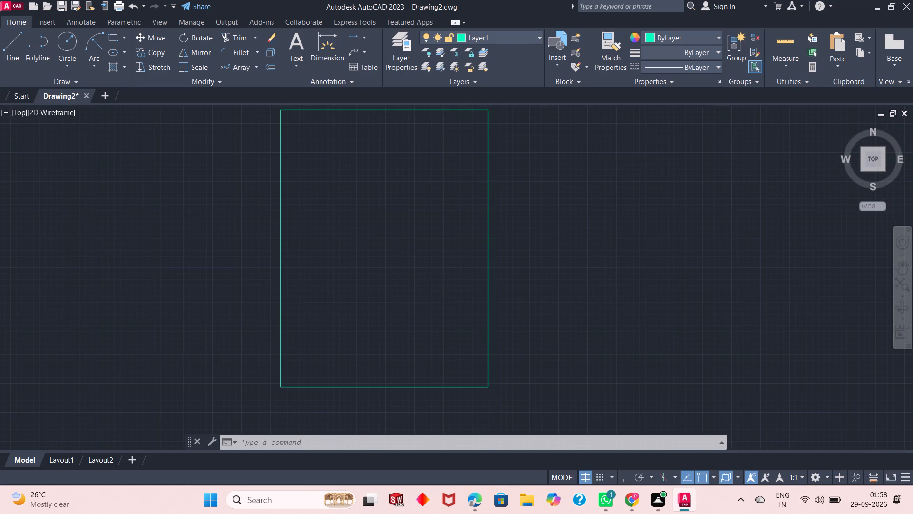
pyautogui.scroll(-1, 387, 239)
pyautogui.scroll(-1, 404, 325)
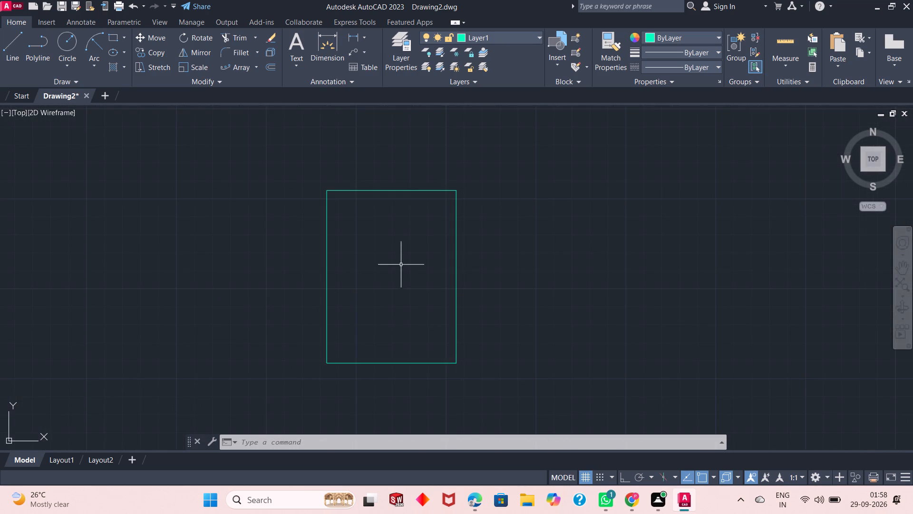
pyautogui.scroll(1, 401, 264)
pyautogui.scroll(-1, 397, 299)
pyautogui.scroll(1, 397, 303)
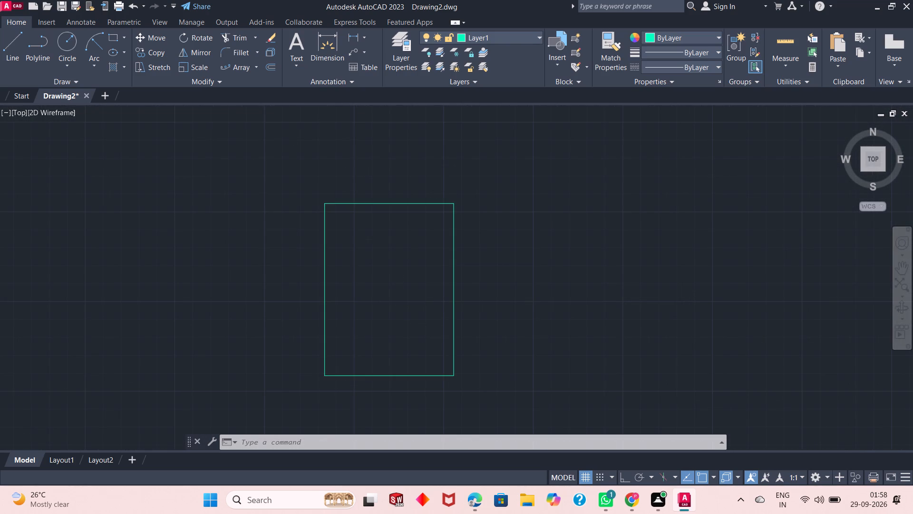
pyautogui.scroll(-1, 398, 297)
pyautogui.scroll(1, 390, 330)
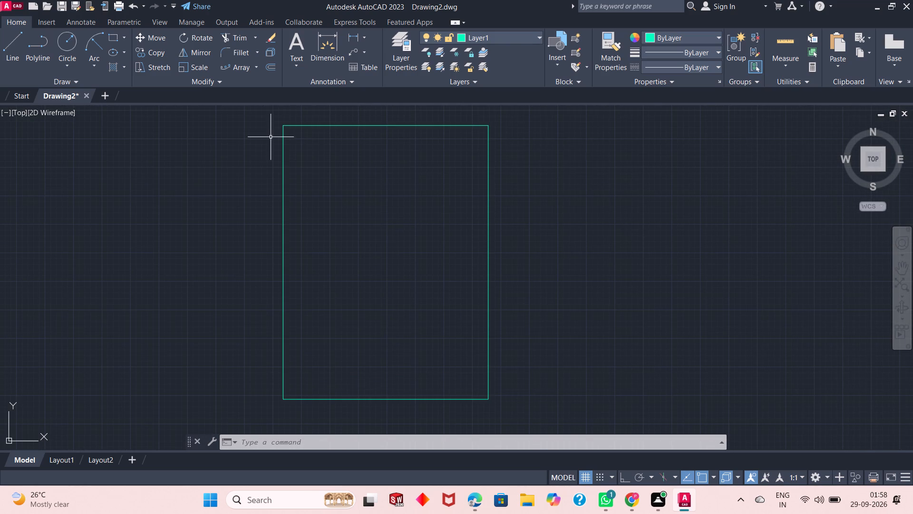
# Offset the rectangle inward by 1' using the Through option to form the wall thickness.
pyautogui.click(271, 69)
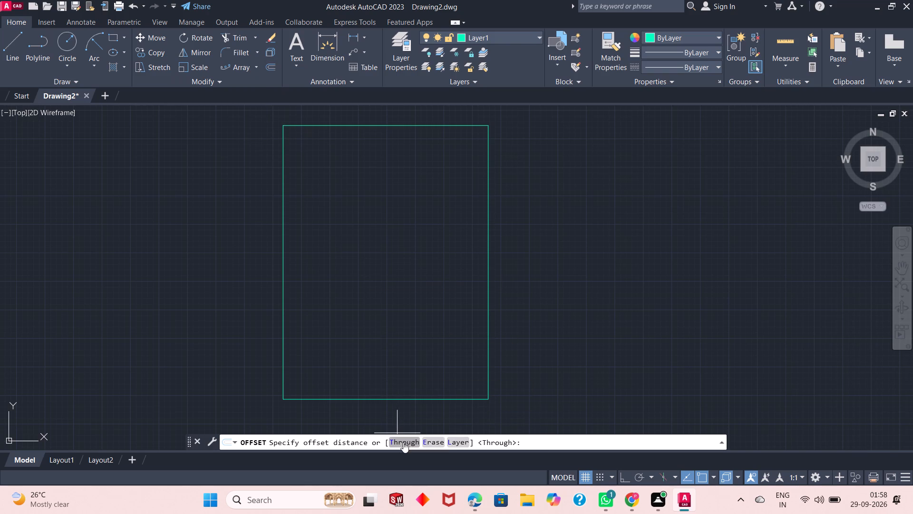
pyautogui.click(403, 442)
pyautogui.click(421, 399)
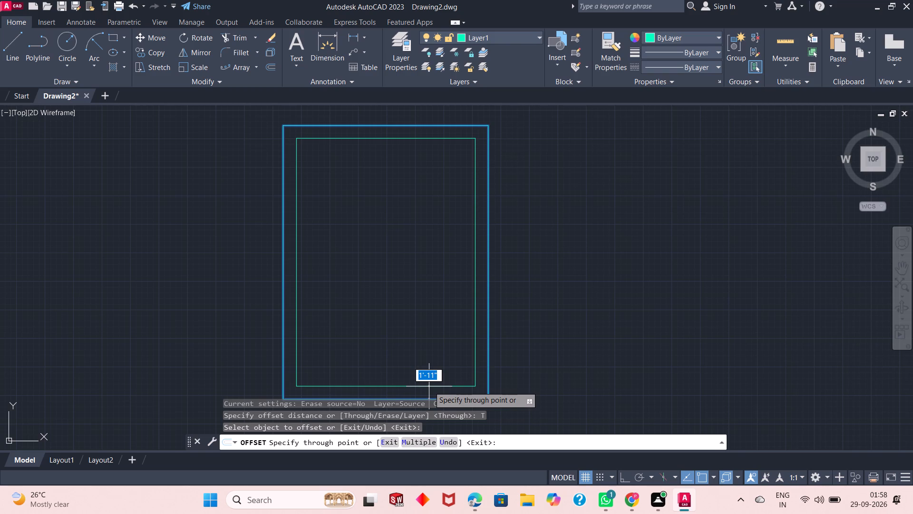
pyautogui.press('1')
pyautogui.press("'")
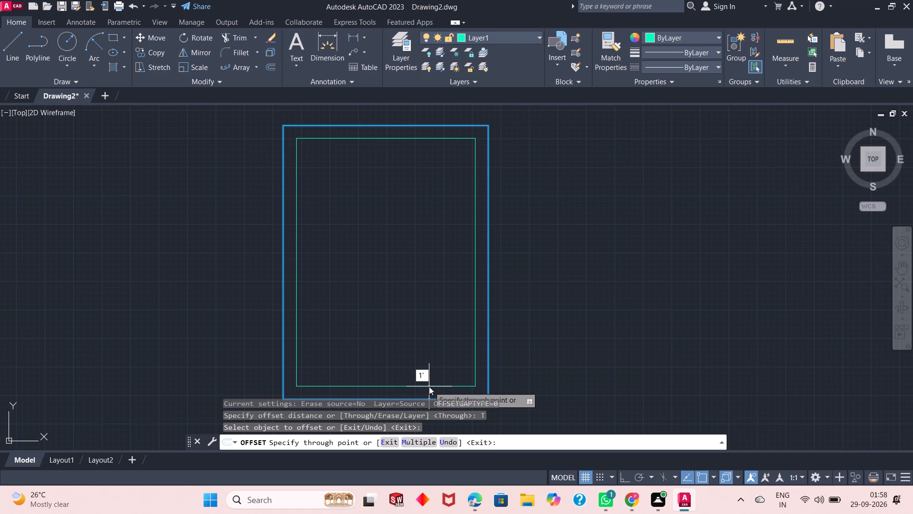
pyautogui.press('Return')
pyautogui.rightClick(536, 159)
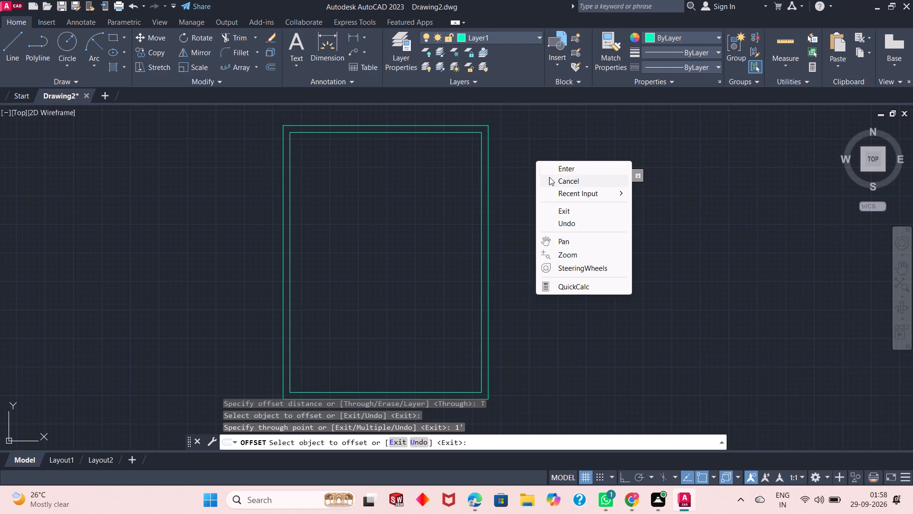
pyautogui.click(562, 168)
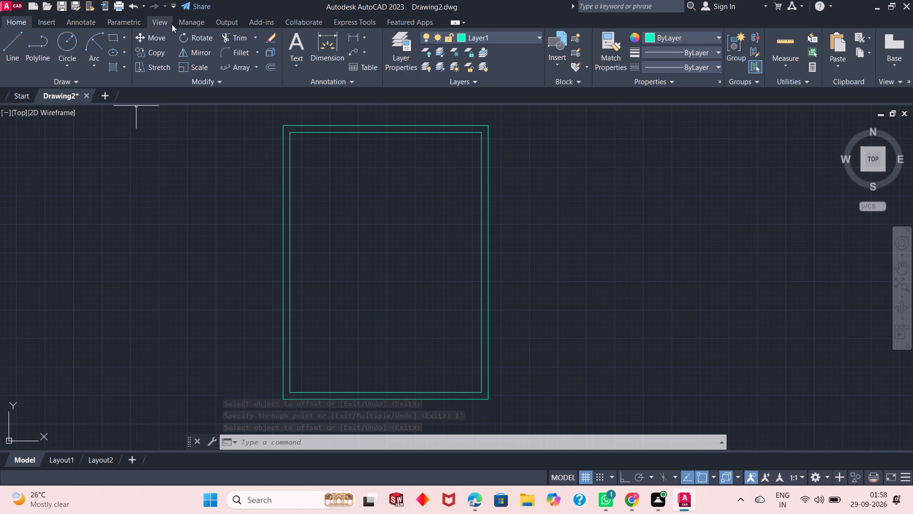
# Explode the inner rectangle into separate lines.
pyautogui.click(271, 53)
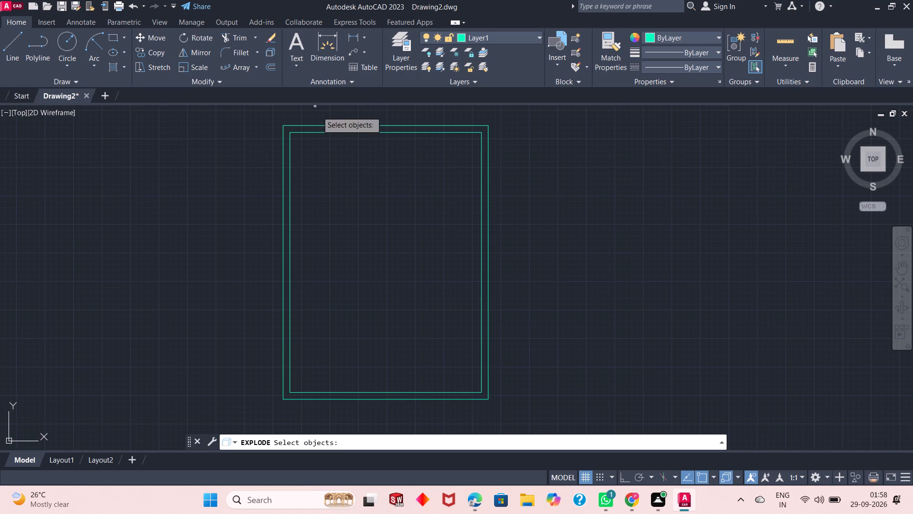
pyautogui.click(339, 131)
pyautogui.press('Return')
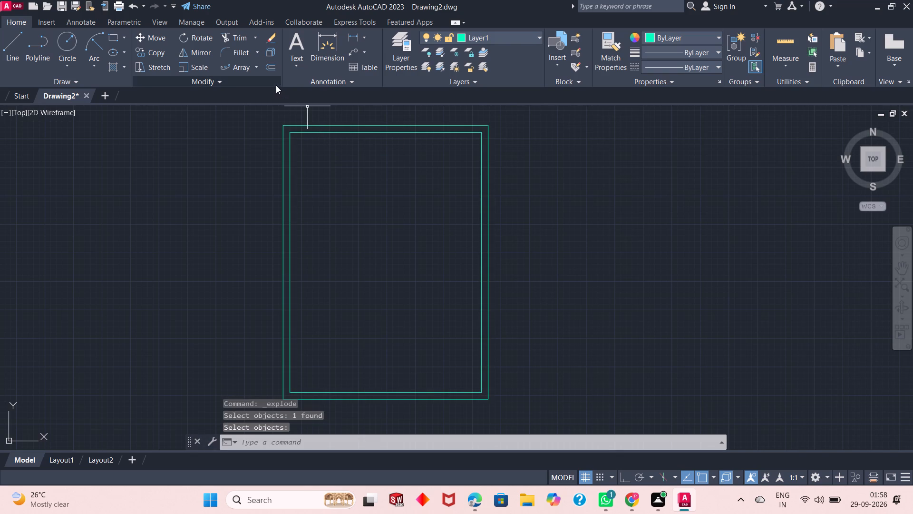
# Offset the inner rectangle's left line 10' into the interior using the Through option.
pyautogui.click(271, 66)
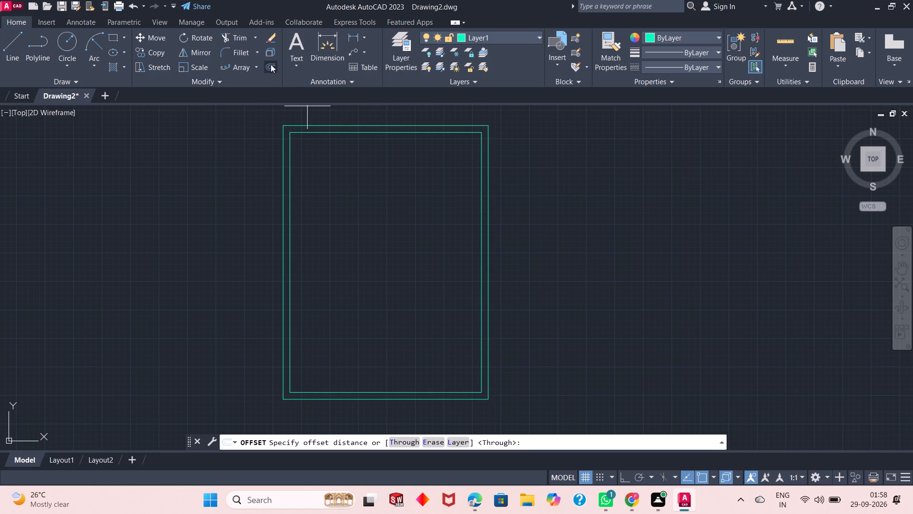
pyautogui.click(401, 444)
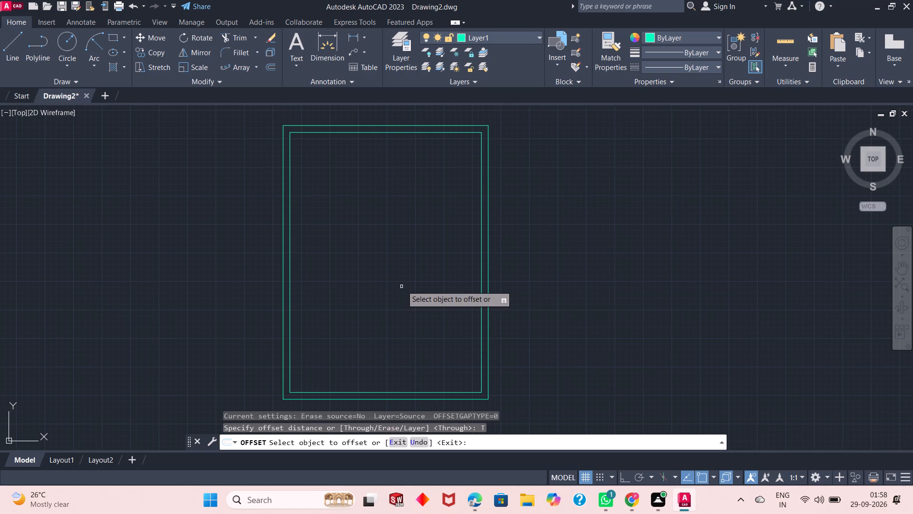
pyautogui.click(289, 224)
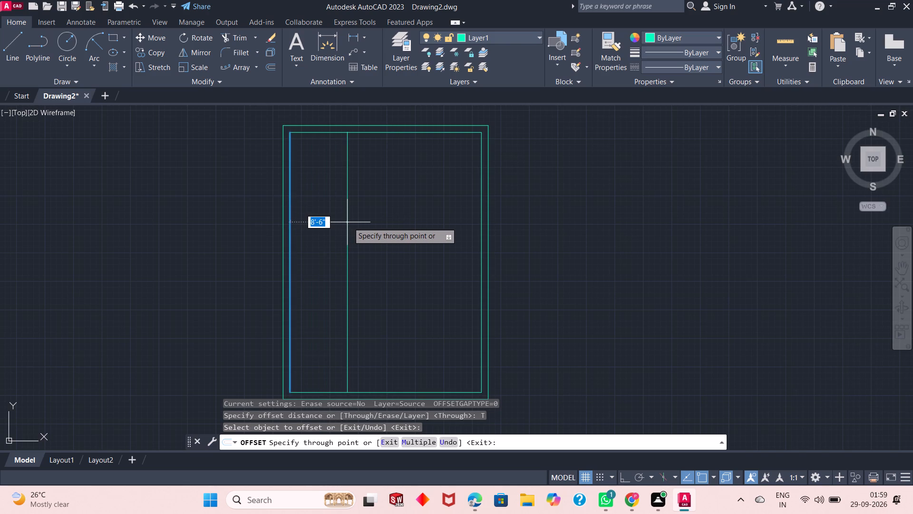
pyautogui.write('10')
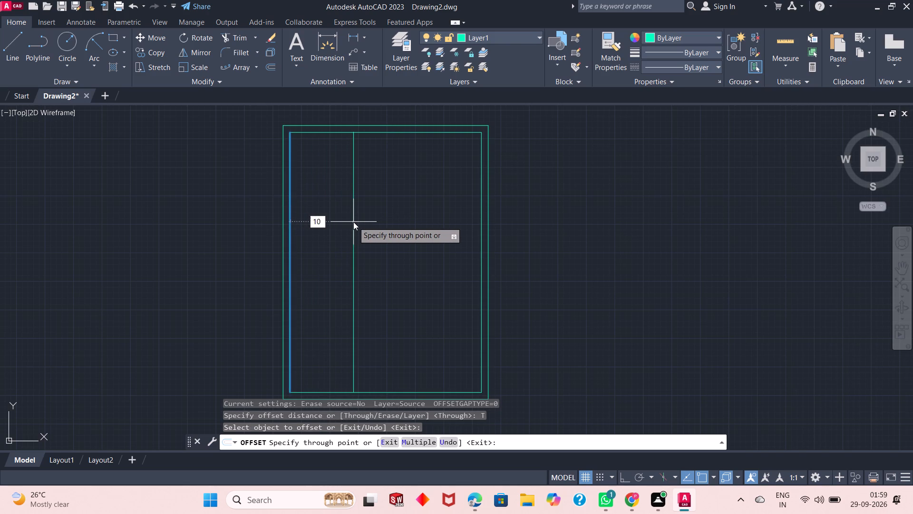
pyautogui.press("'")
pyautogui.press('Return')
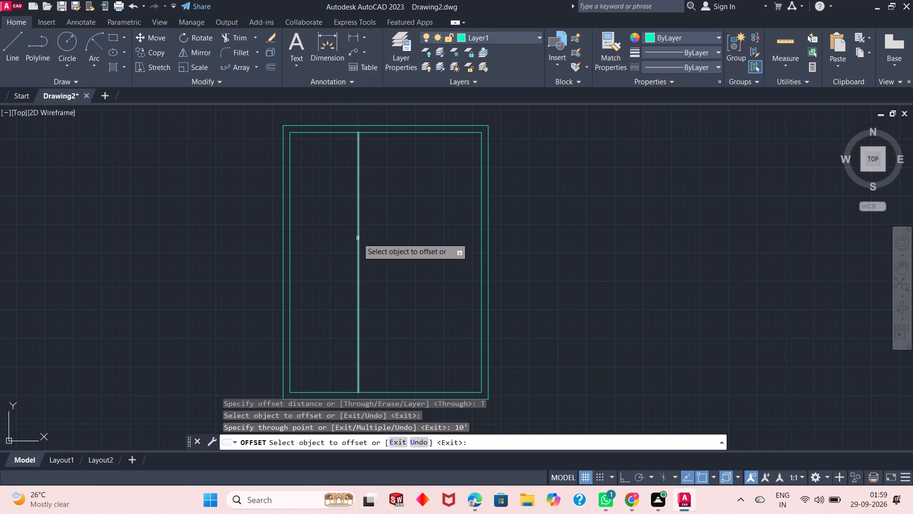
# Offset the interior vertical line 6" to the right to give the first vertical partition its thickness.
pyautogui.click(358, 238)
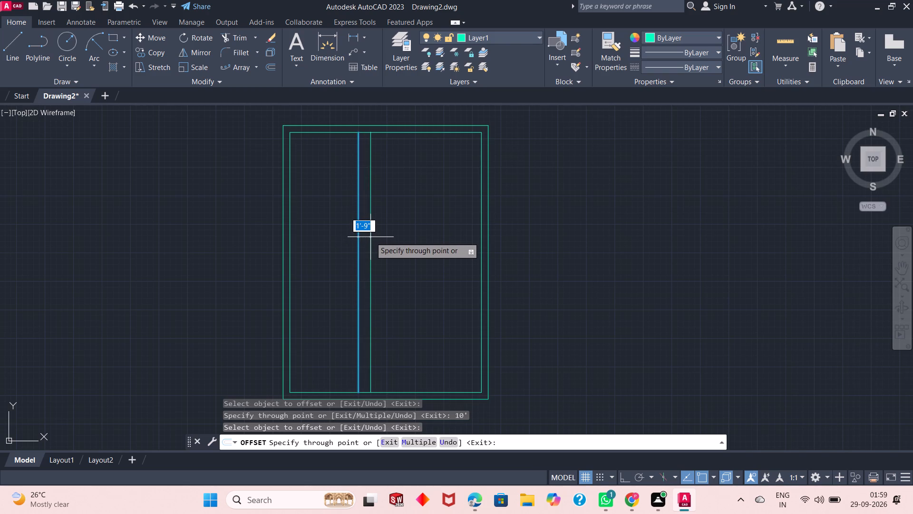
pyautogui.press('6')
pyautogui.hotkey('shift', '"')
pyautogui.press('Return')
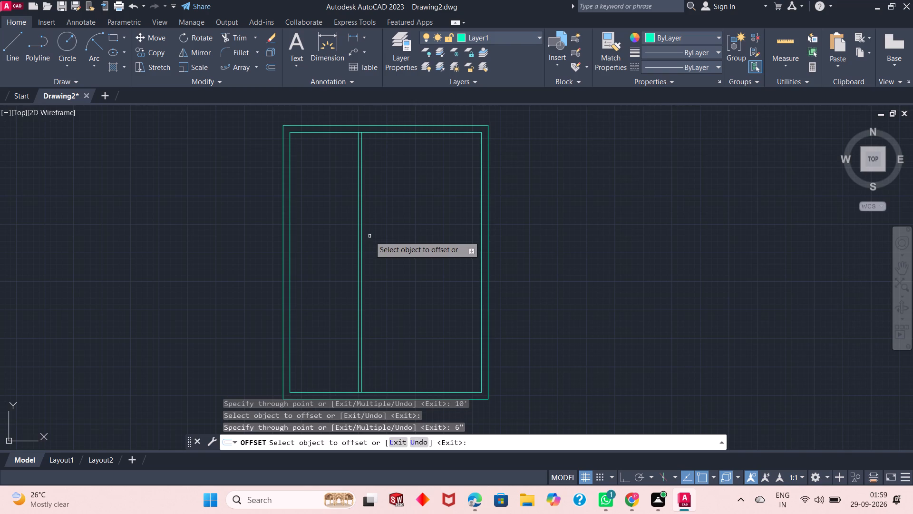
# Form a second vertical partition by offsetting the first partition's right line 5' to the right, and that new line another 6".
pyautogui.click(360, 201)
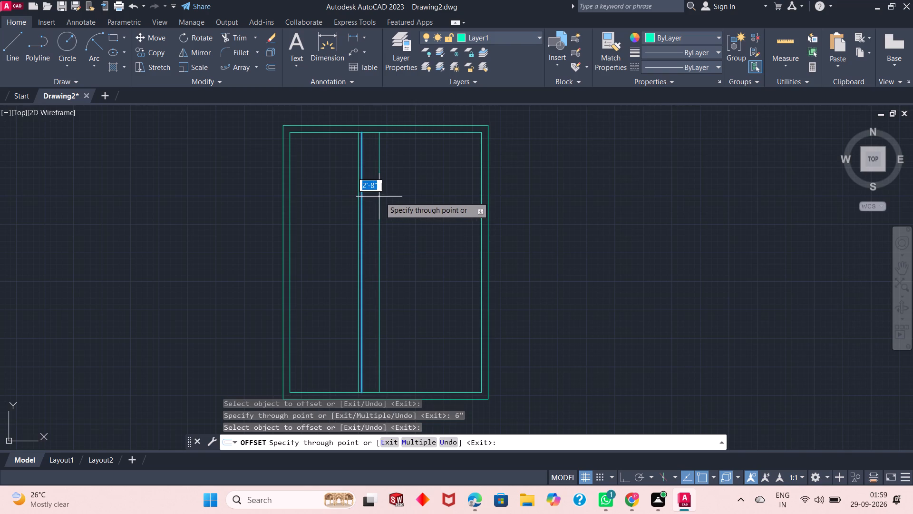
pyautogui.write("5'")
pyautogui.press('Return')
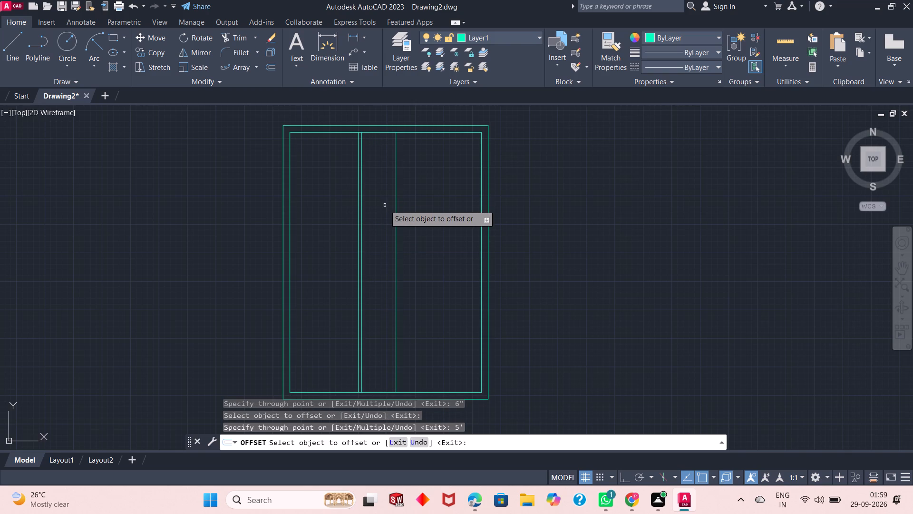
pyautogui.click(397, 226)
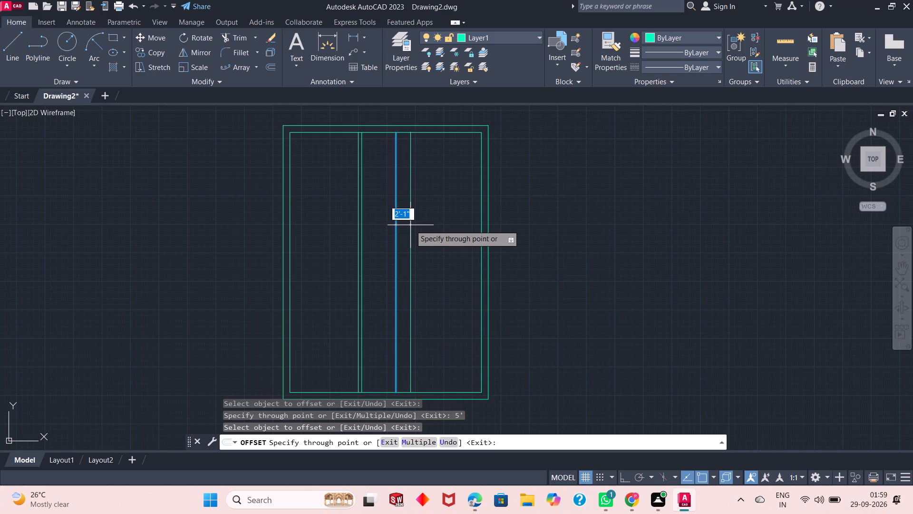
pyautogui.press('6')
pyautogui.hotkey('shift', '"')
pyautogui.press('Return')
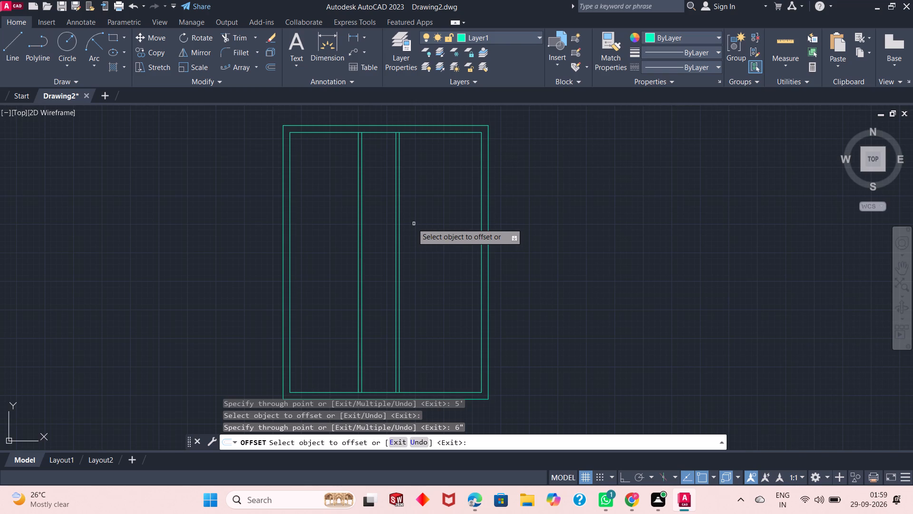
pyautogui.scroll(-1, 391, 217)
pyautogui.scroll(2, 391, 217)
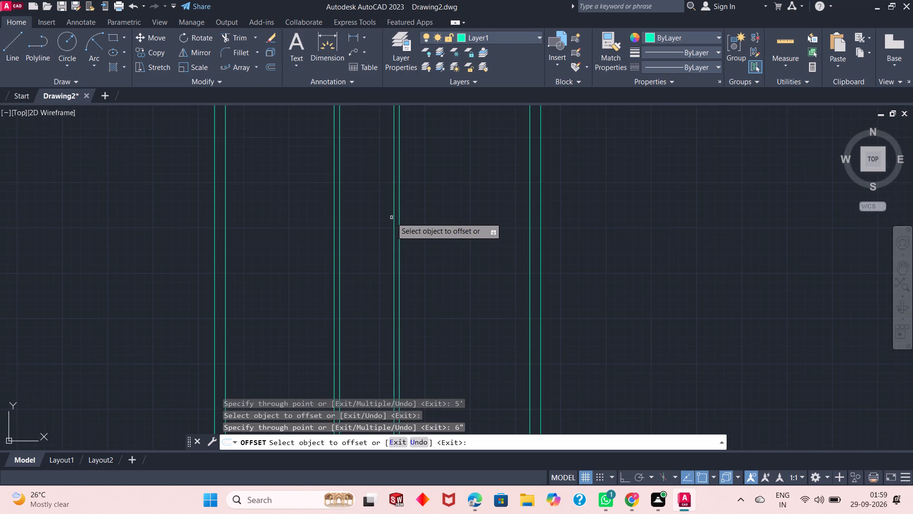
pyautogui.scroll(-1, 391, 217)
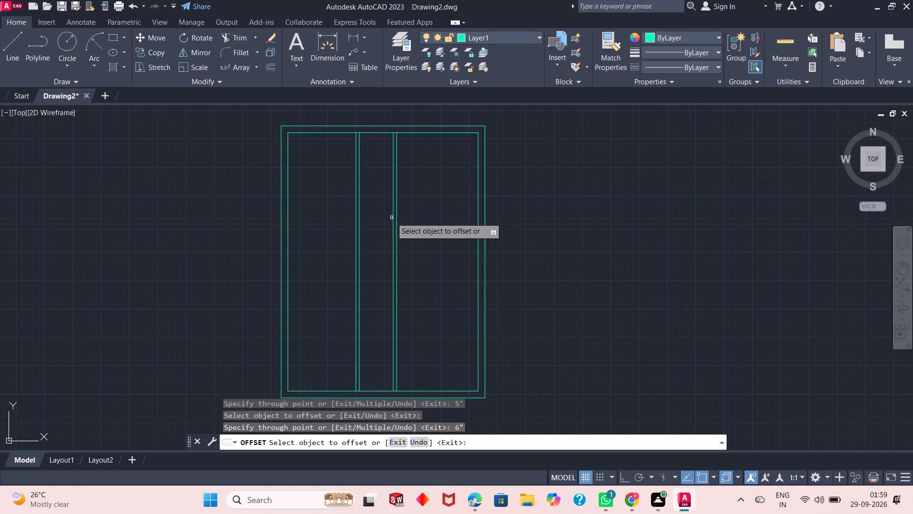
pyautogui.scroll(2, 371, 124)
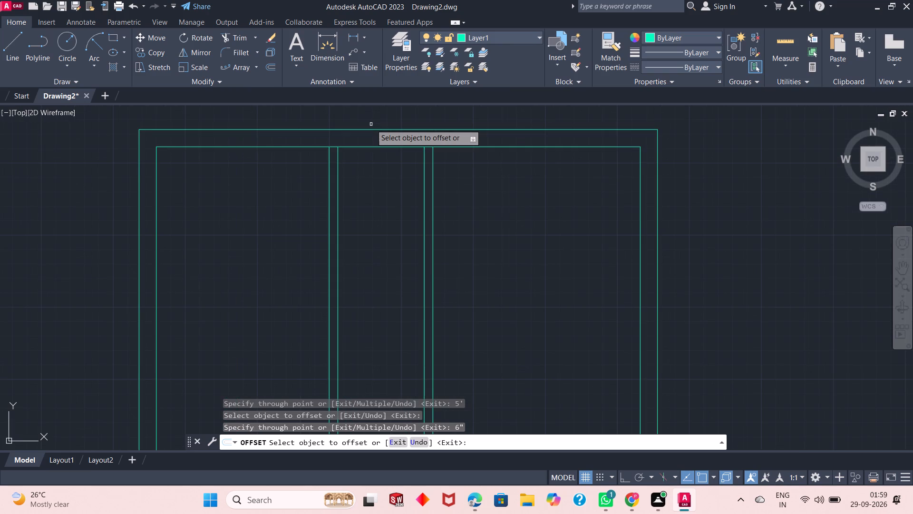
pyautogui.scroll(-1, 382, 218)
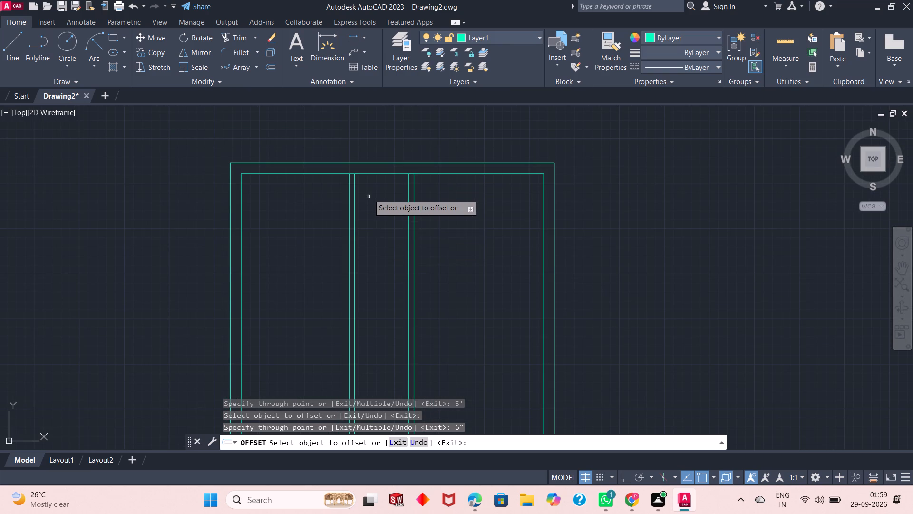
pyautogui.scroll(-1, 369, 191)
pyautogui.scroll(1, 385, 266)
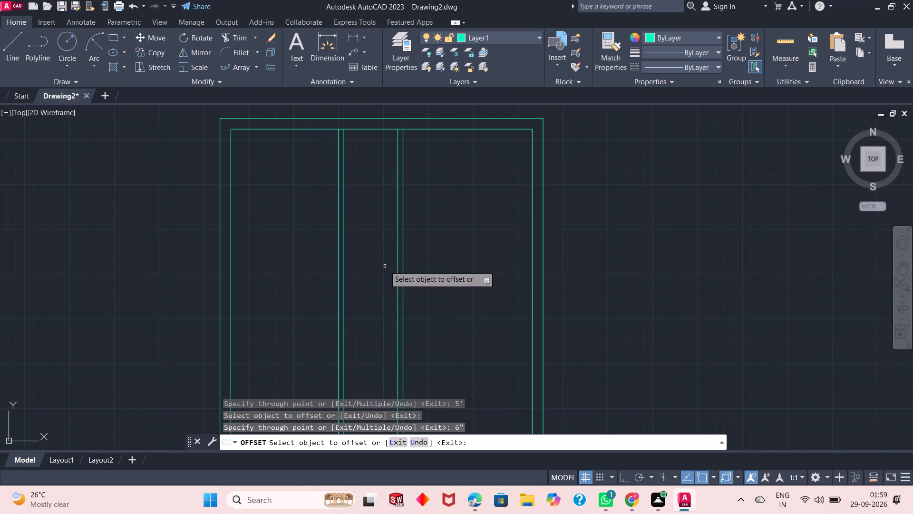
pyautogui.scroll(-1, 374, 243)
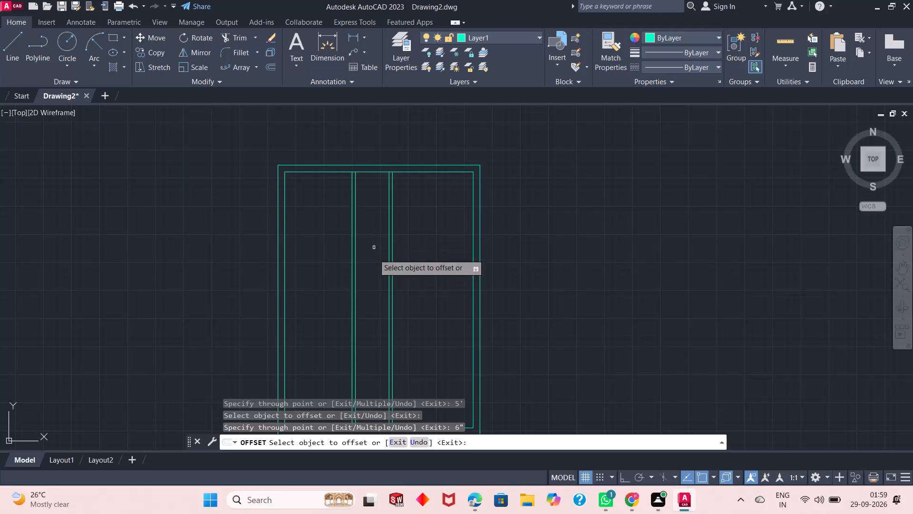
pyautogui.rightClick(518, 217)
pyautogui.click(539, 224)
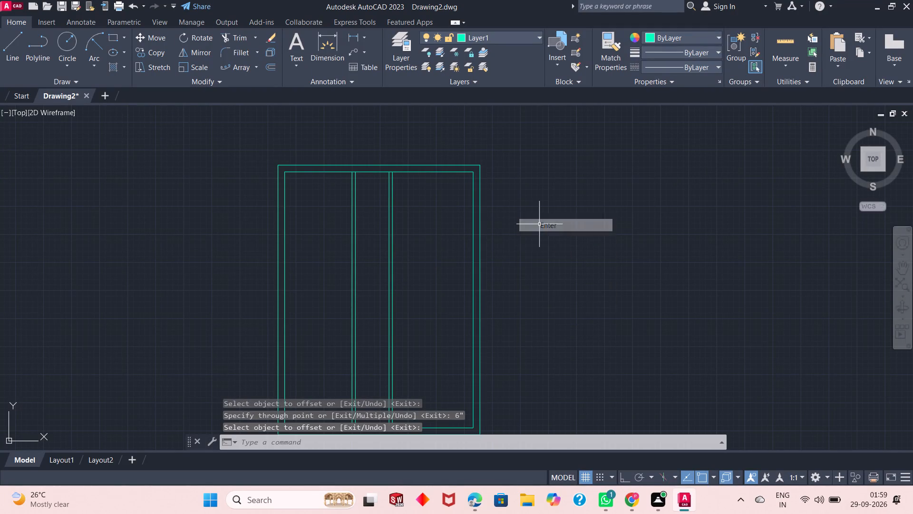
# Form a horizontal partition with Through offsets: the inner rectangle's top line 11' downward, and the resulting line another 6".
pyautogui.scroll(-1, 404, 197)
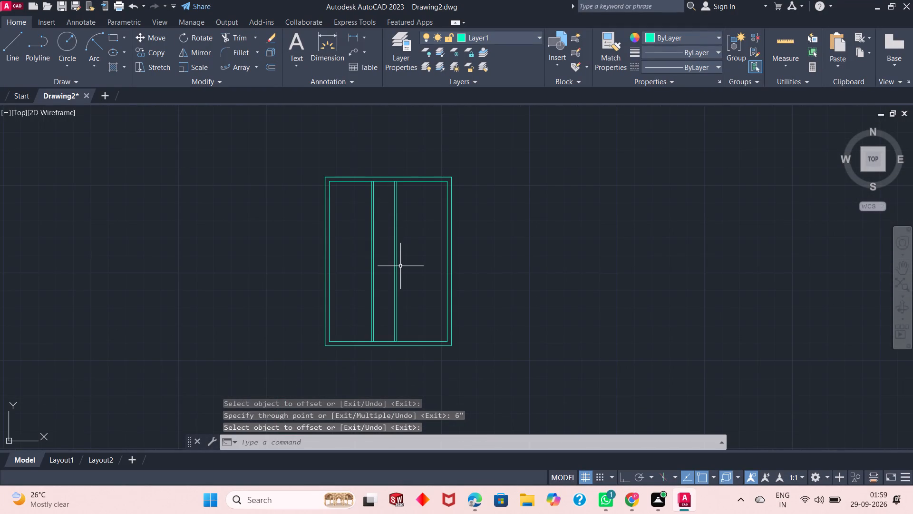
pyautogui.click(271, 73)
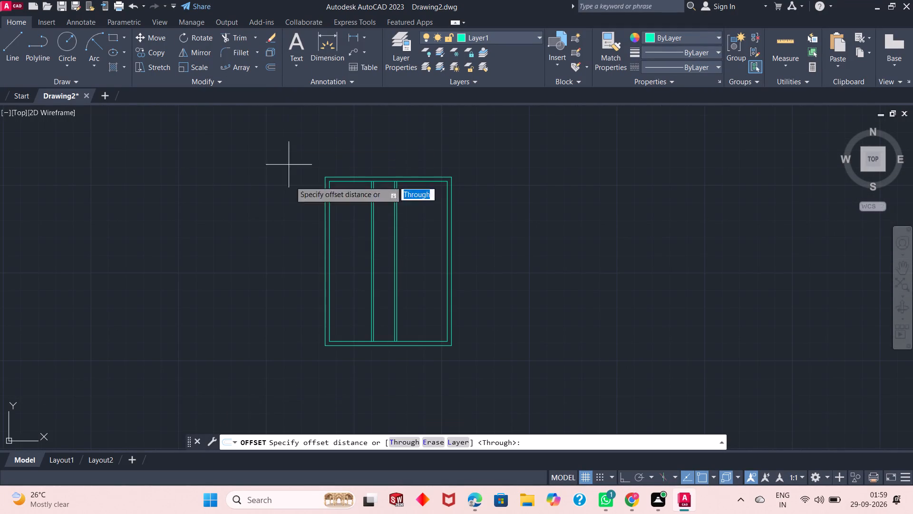
pyautogui.click(404, 442)
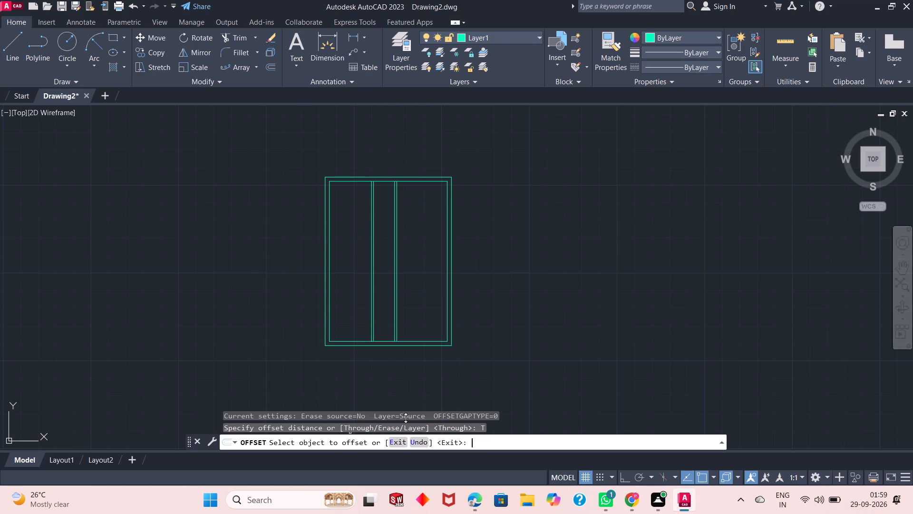
pyautogui.scroll(1, 351, 207)
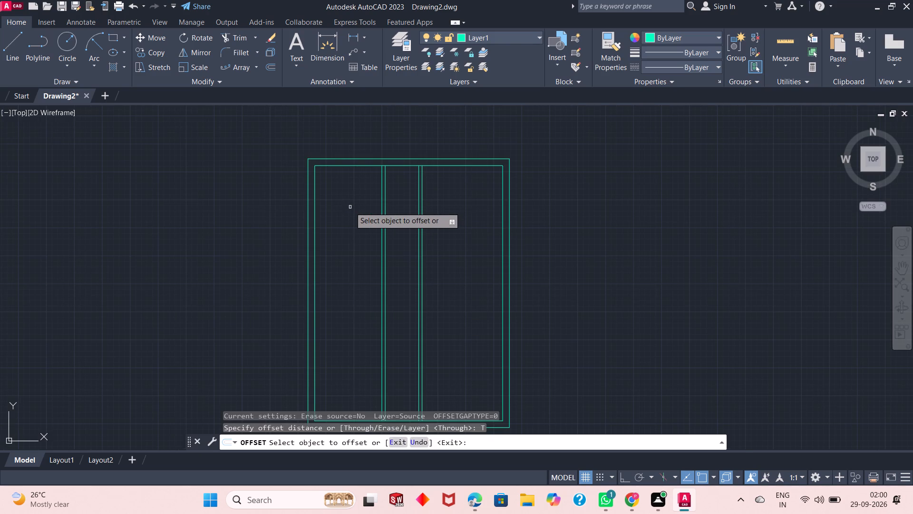
pyautogui.scroll(1, 350, 207)
pyautogui.scroll(-2, 350, 207)
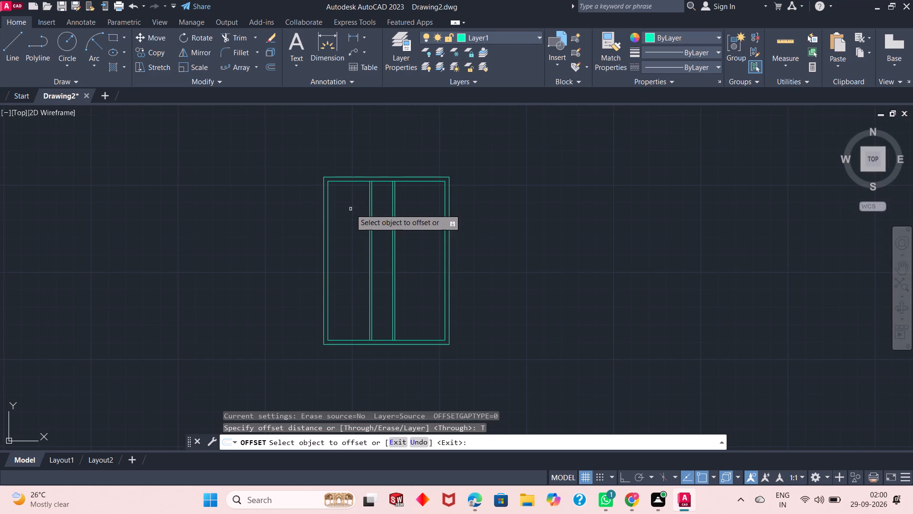
pyautogui.scroll(1, 360, 257)
pyautogui.scroll(-1, 354, 191)
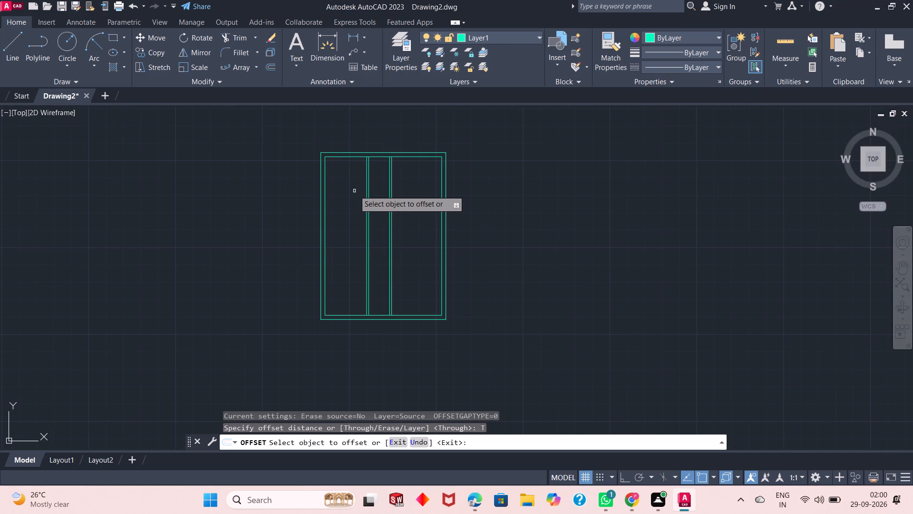
pyautogui.scroll(1, 354, 189)
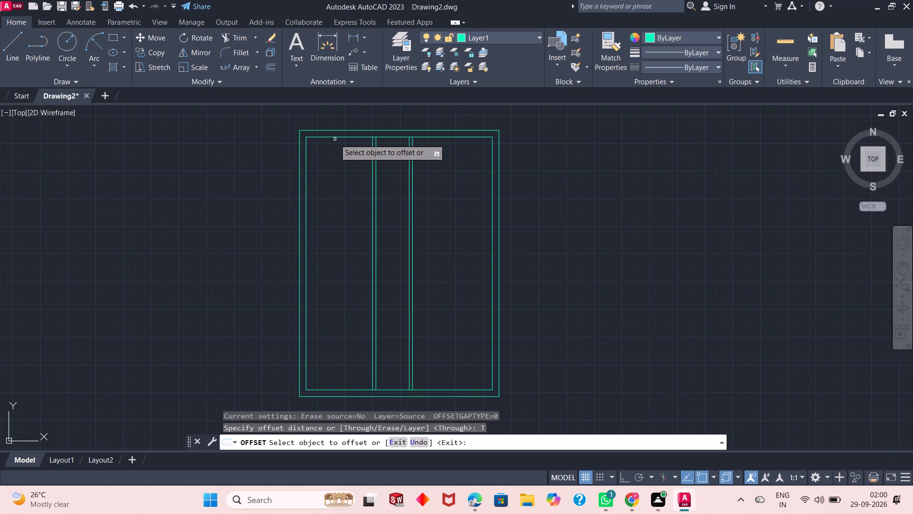
pyautogui.click(345, 138)
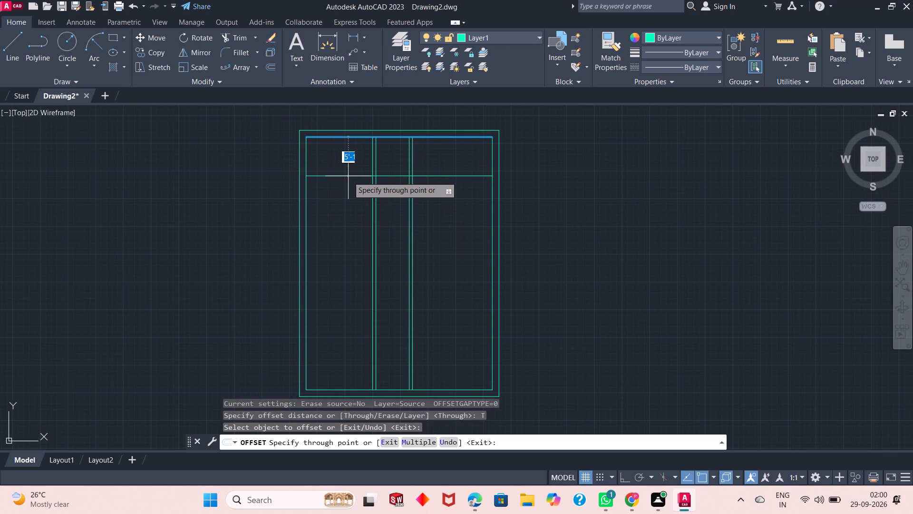
pyautogui.write("11'")
pyautogui.press('Return')
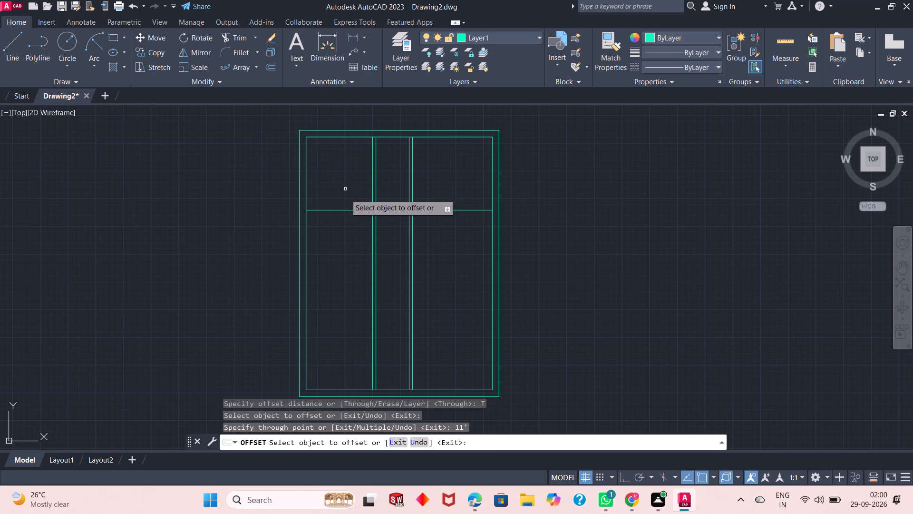
pyautogui.click(346, 210)
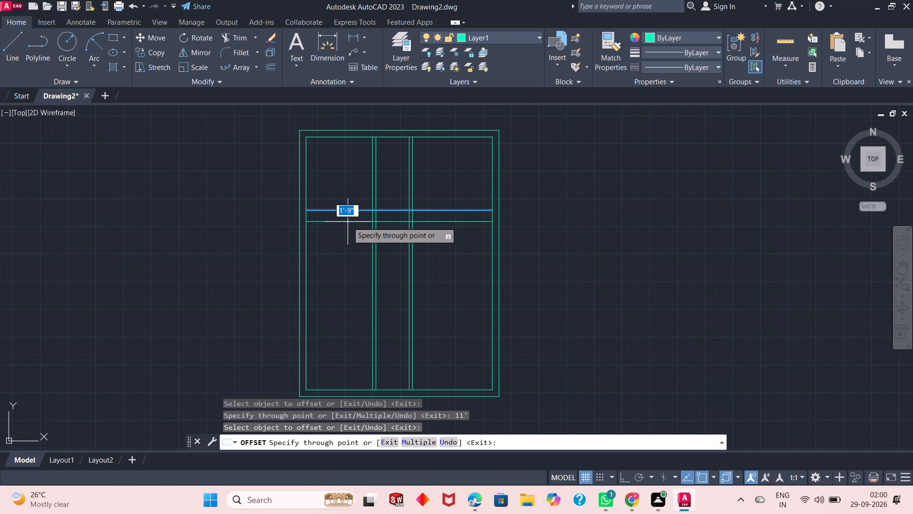
pyautogui.press('6')
pyautogui.hotkey('shift', '"')
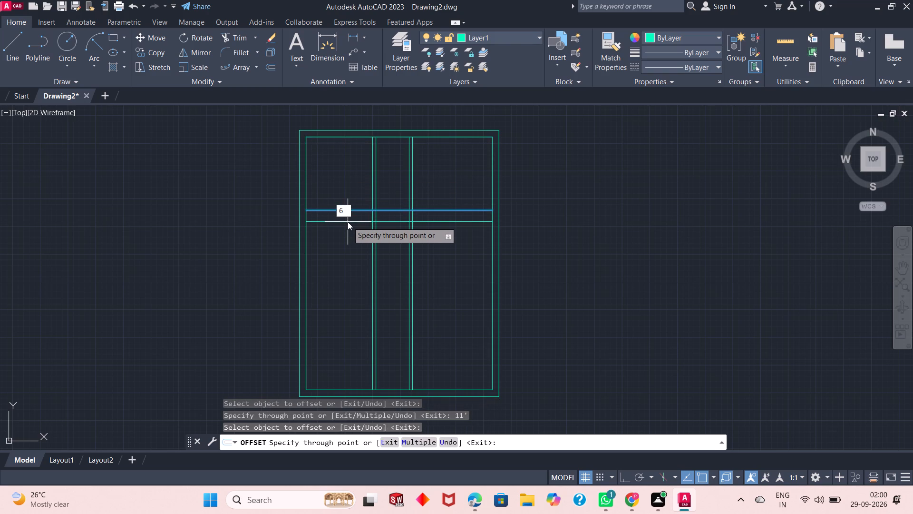
pyautogui.press('Return')
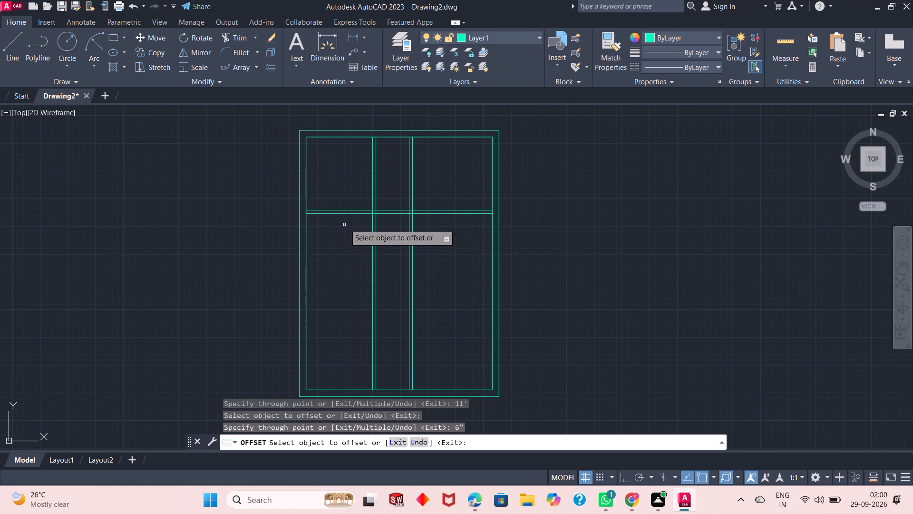
# Form a second horizontal partition by offsetting the first one's lower line 9' downward, and the resulting line another 6".
pyautogui.scroll(1, 359, 215)
pyautogui.click(359, 212)
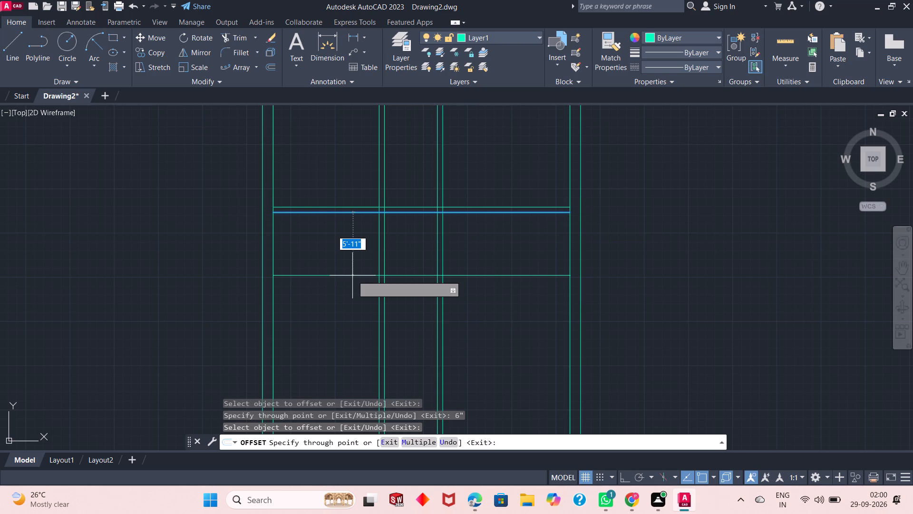
pyautogui.press('9')
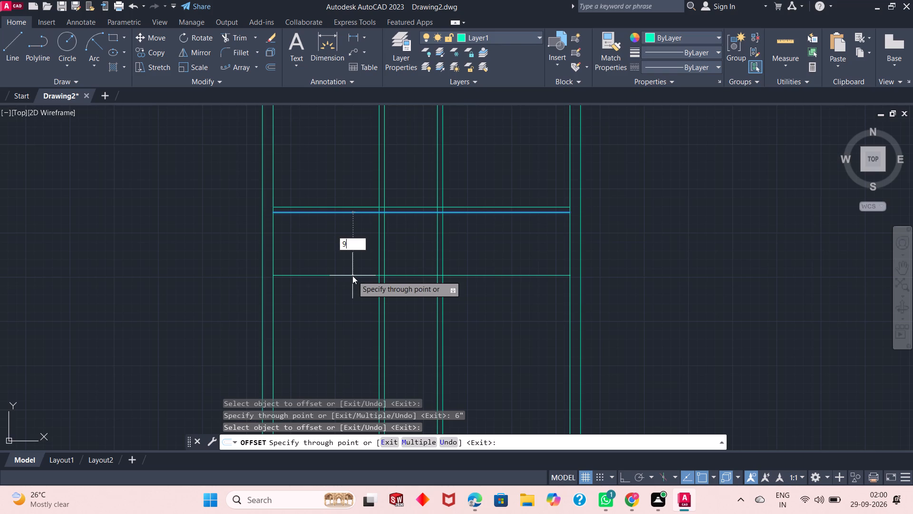
pyautogui.press("'")
pyautogui.press('Return')
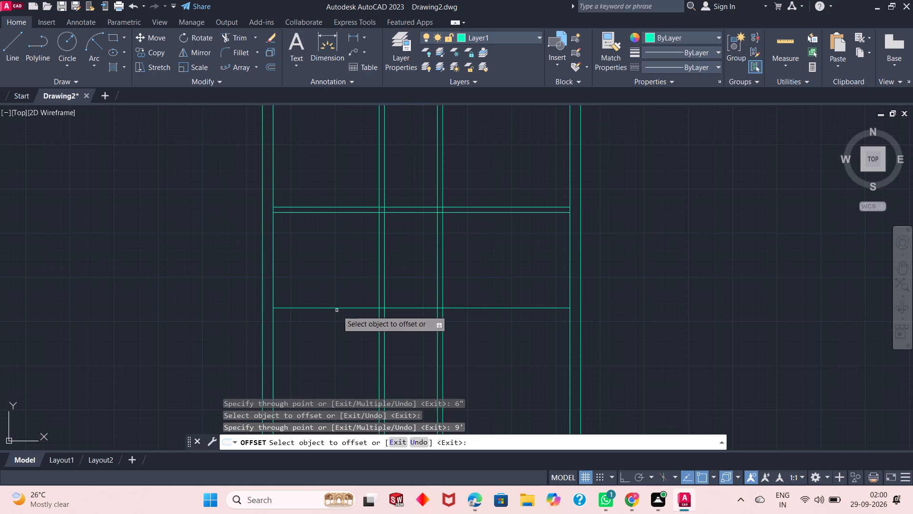
pyautogui.click(340, 308)
pyautogui.write('6"')
pyautogui.press('Return')
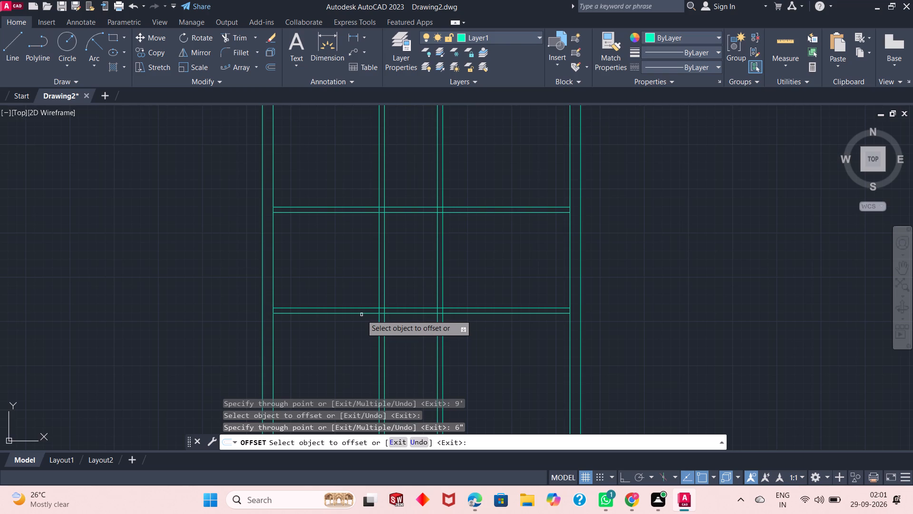
# Offset the second horizontal partition's lower line 12' downward toward the bottom wall.
pyautogui.click(361, 311)
pyautogui.click(361, 315)
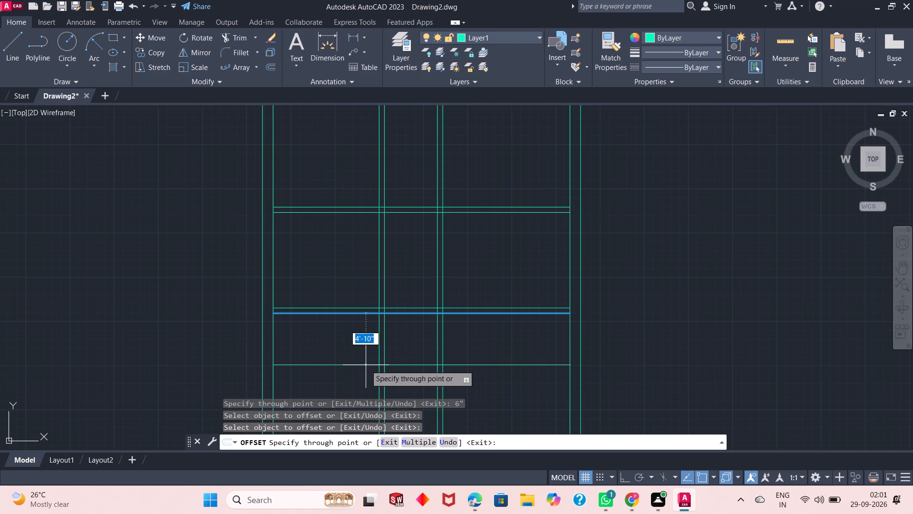
pyautogui.write("12'")
pyautogui.press('Return')
pyautogui.scroll(-2, 463, 272)
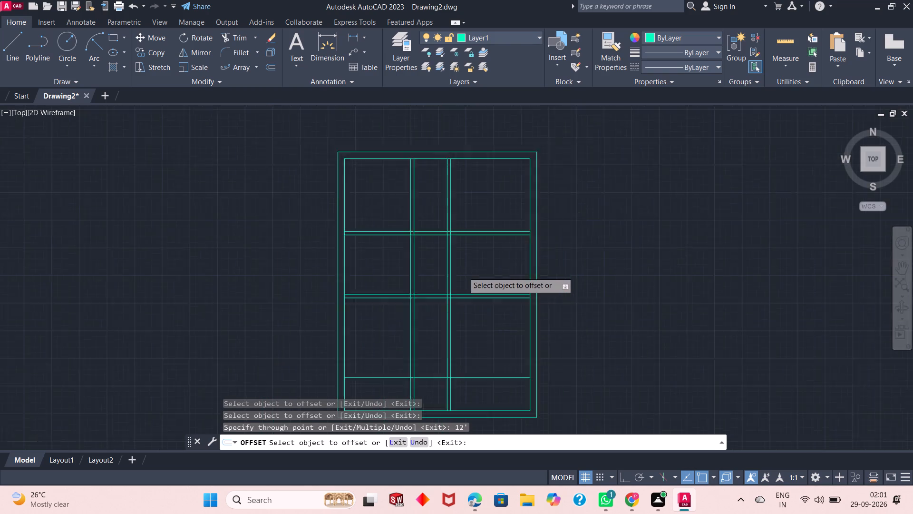
pyautogui.scroll(1, 429, 369)
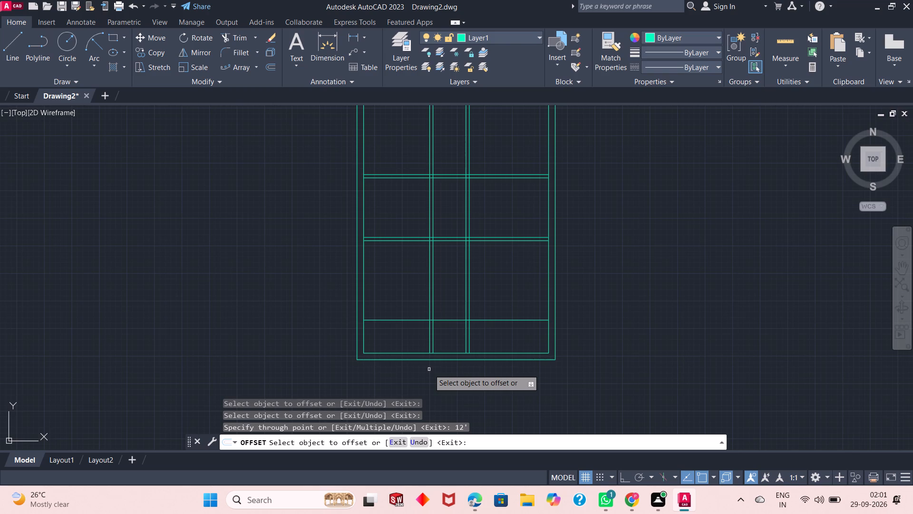
# Complete the third horizontal partition by offsetting its upper line 6" downward, and finish the Offset command.
pyautogui.click(401, 319)
pyautogui.press('6')
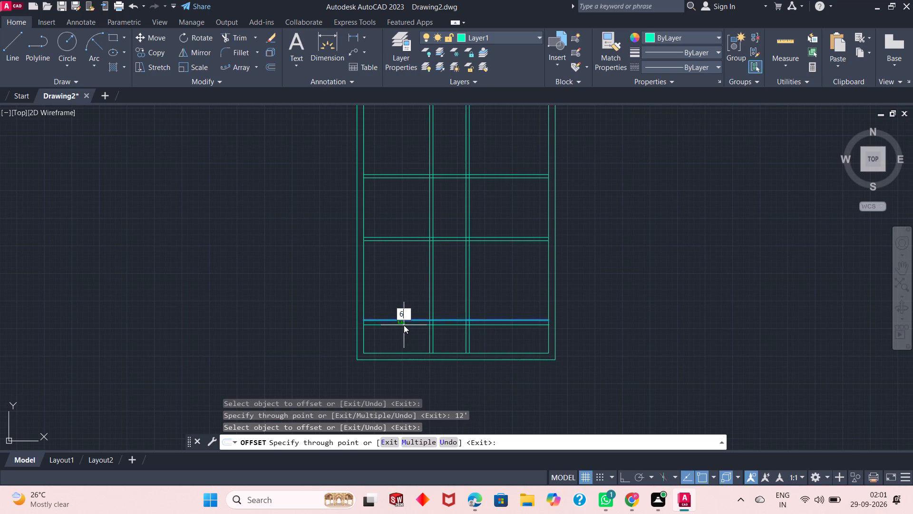
pyautogui.hotkey('shift', '"')
pyautogui.press('Return')
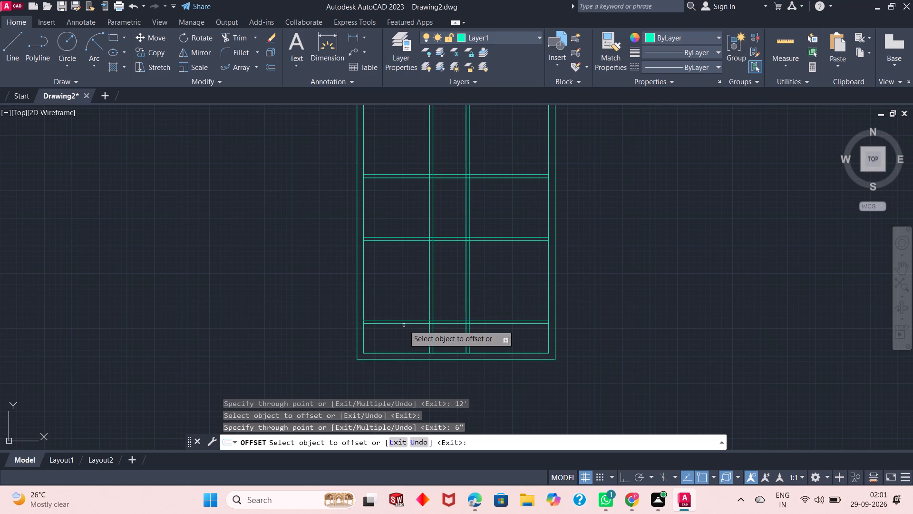
pyautogui.scroll(1, 404, 325)
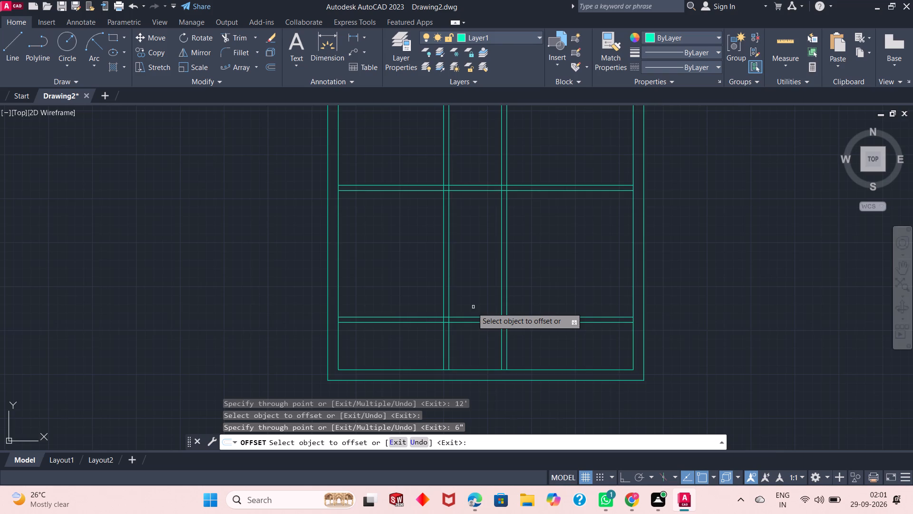
pyautogui.scroll(1, 472, 308)
pyautogui.scroll(-3, 472, 308)
pyautogui.scroll(1, 461, 267)
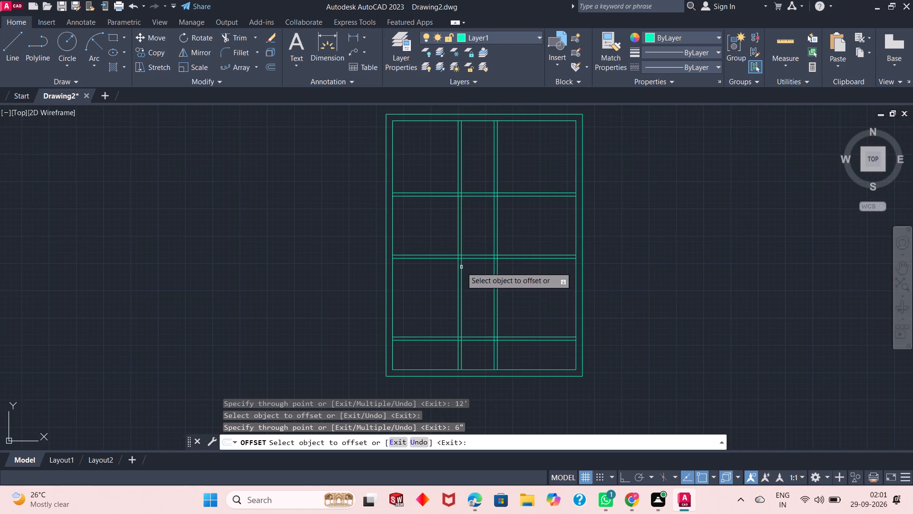
pyautogui.rightClick(642, 211)
pyautogui.click(661, 218)
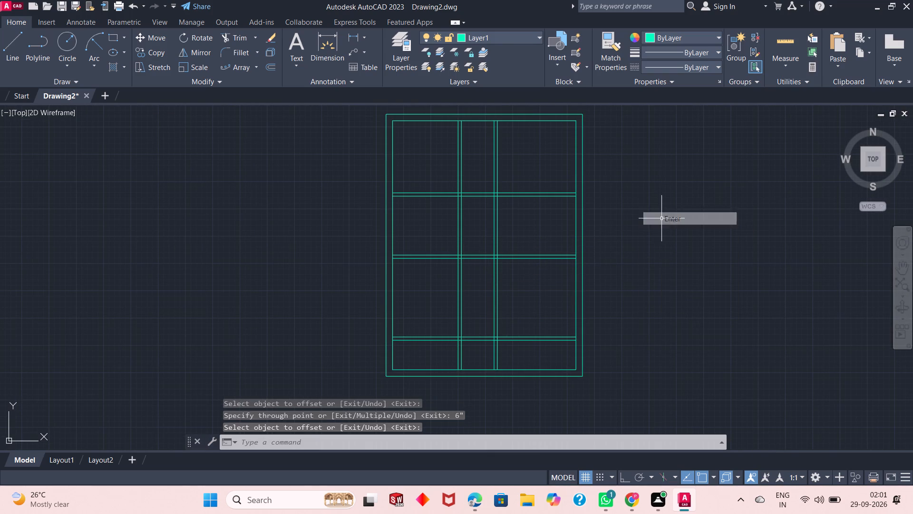
# Examine the floor plan's partition grid and the places where the wall lines cross.
pyautogui.scroll(-1, 476, 211)
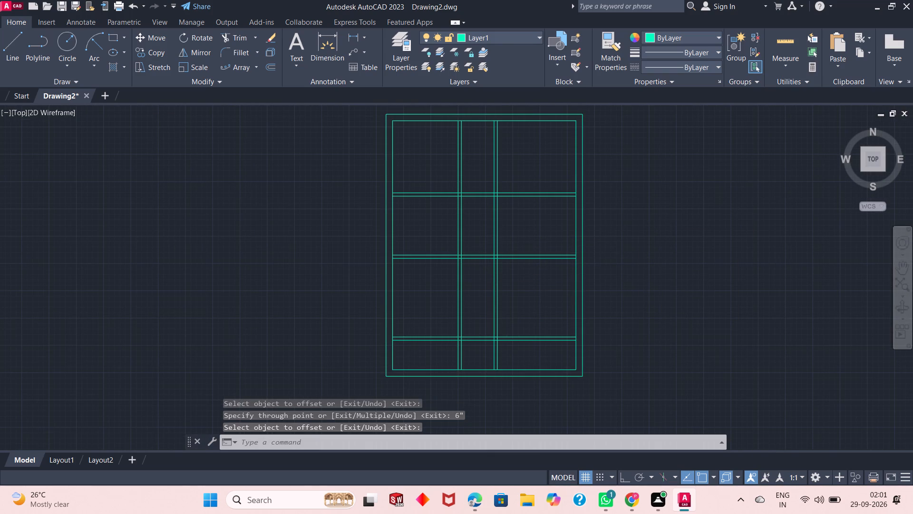
pyautogui.scroll(1, 488, 149)
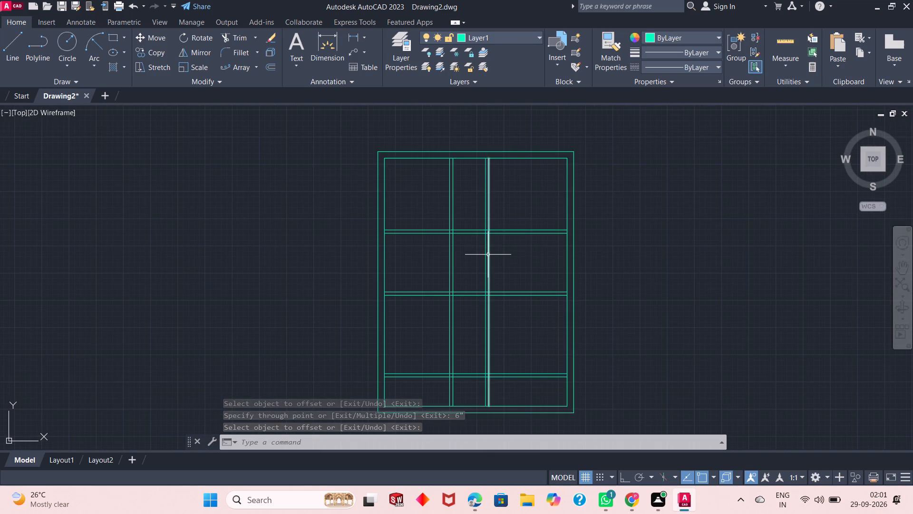
pyautogui.scroll(-1, 488, 255)
pyautogui.scroll(1, 480, 292)
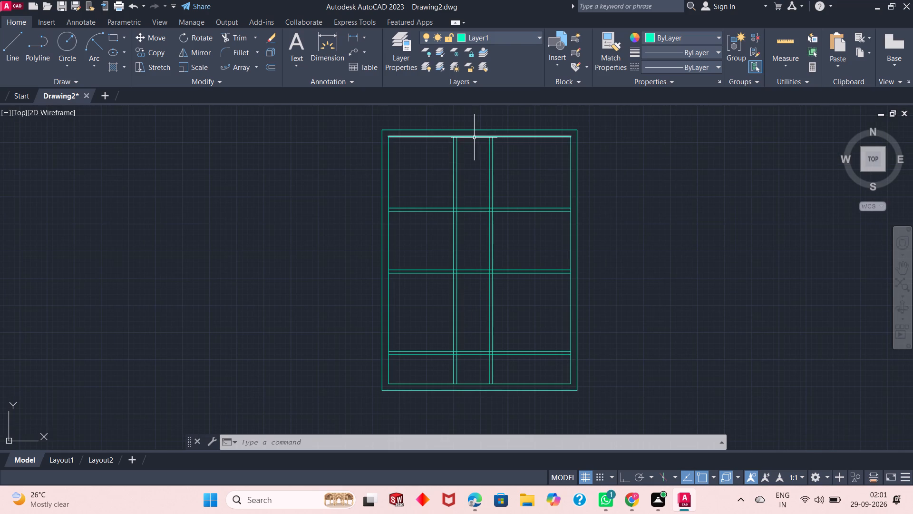
pyautogui.scroll(1, 474, 138)
pyautogui.scroll(-1, 474, 138)
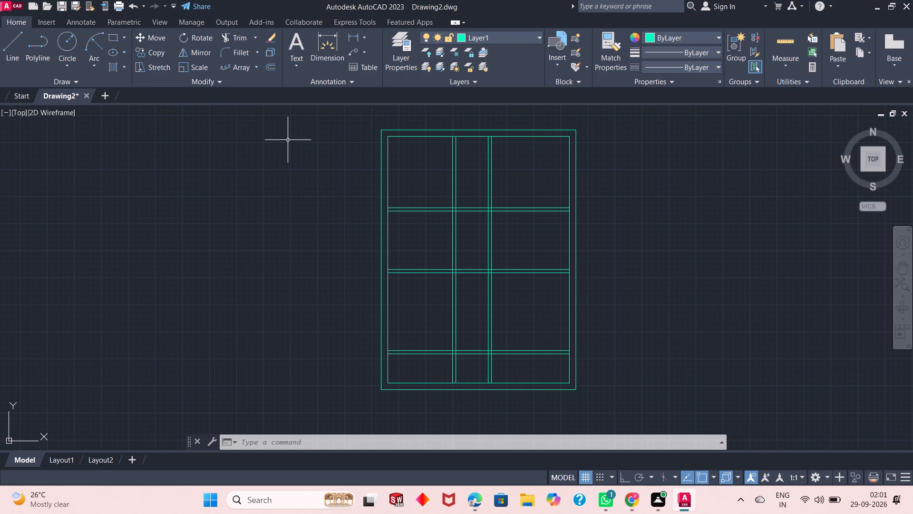
pyautogui.scroll(2, 461, 242)
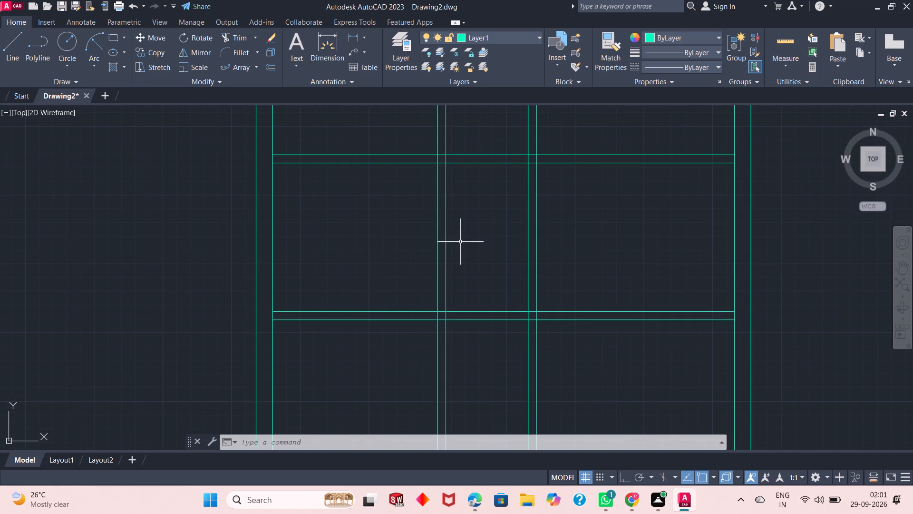
pyautogui.scroll(-2, 460, 242)
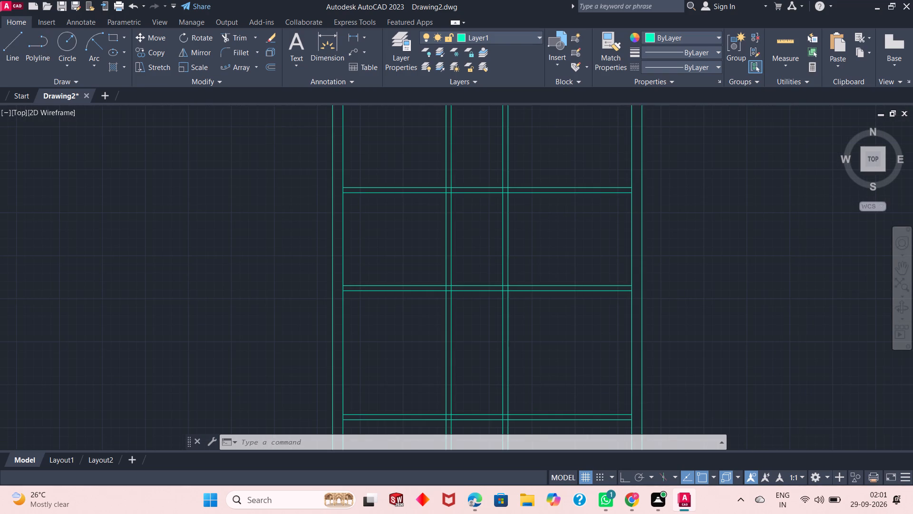
pyautogui.scroll(1, 460, 242)
pyautogui.scroll(-1, 460, 242)
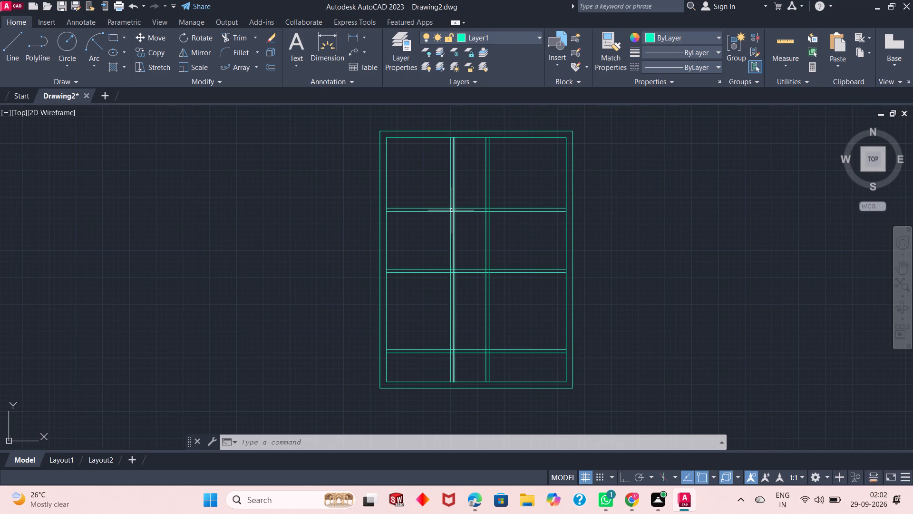
pyautogui.scroll(1, 447, 209)
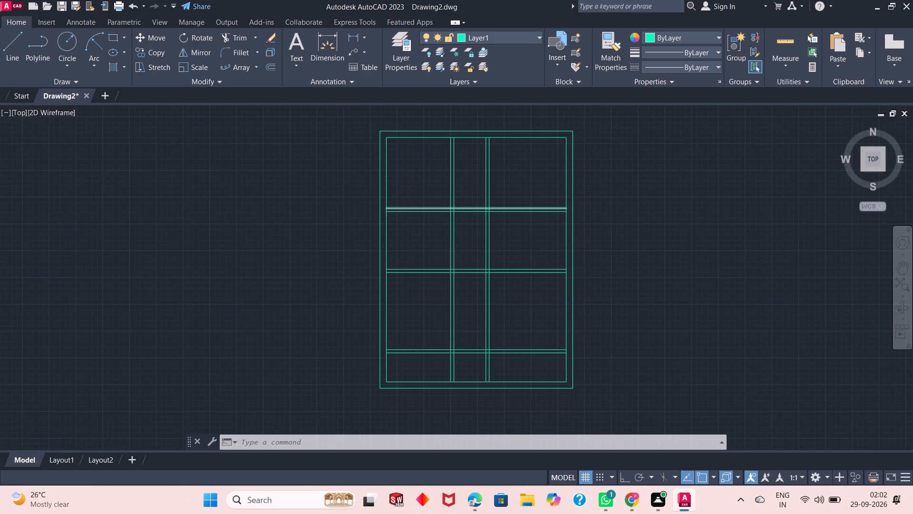
pyautogui.scroll(1, 447, 209)
pyautogui.scroll(-1, 447, 209)
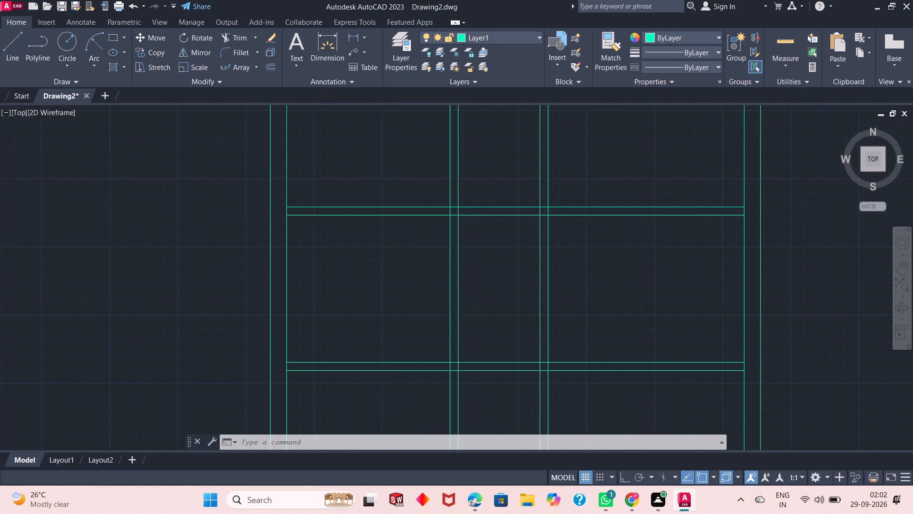
pyautogui.scroll(-2, 486, 209)
pyautogui.scroll(1, 483, 211)
pyautogui.scroll(-1, 506, 248)
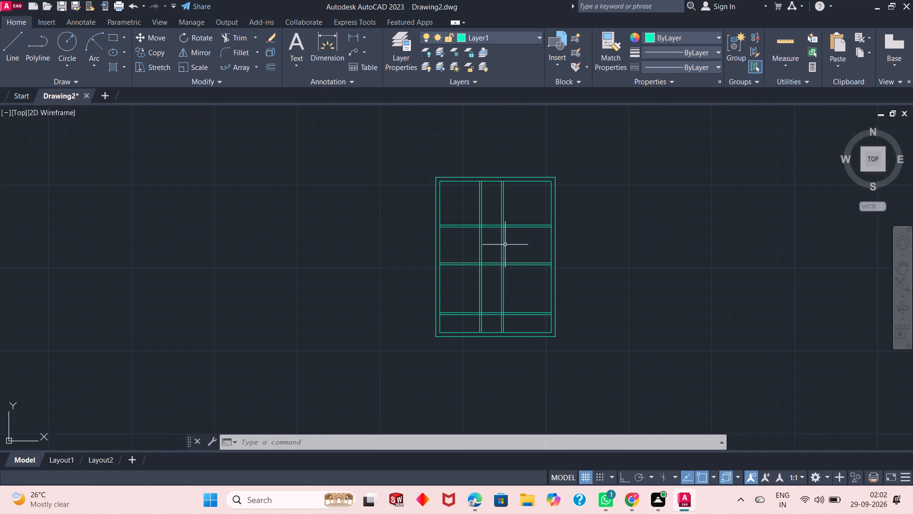
pyautogui.scroll(2, 509, 186)
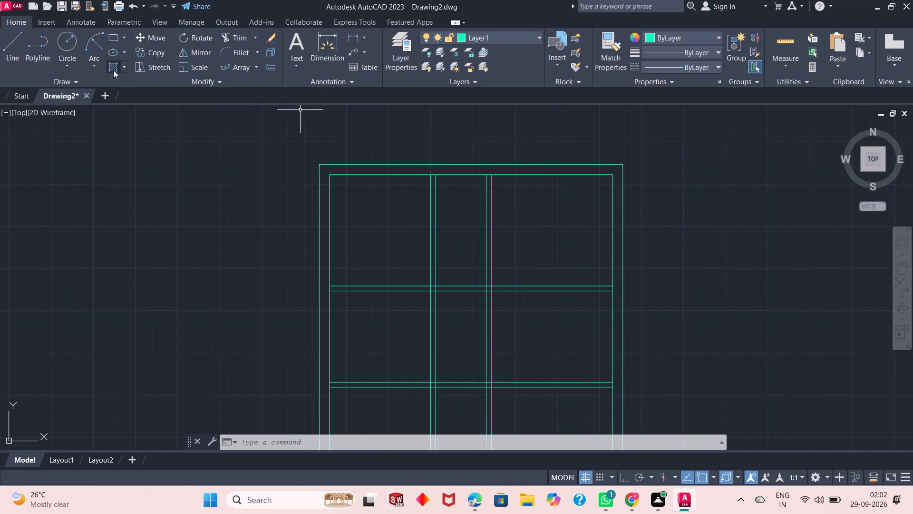
# Trim away both lines of the first vertical partition between the first and second horizontal partitions.
pyautogui.click(229, 34)
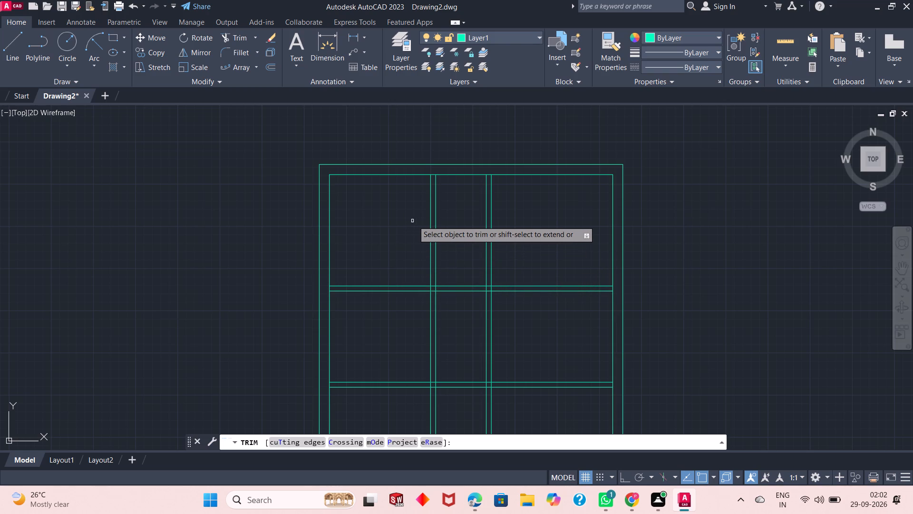
pyautogui.scroll(-1, 413, 221)
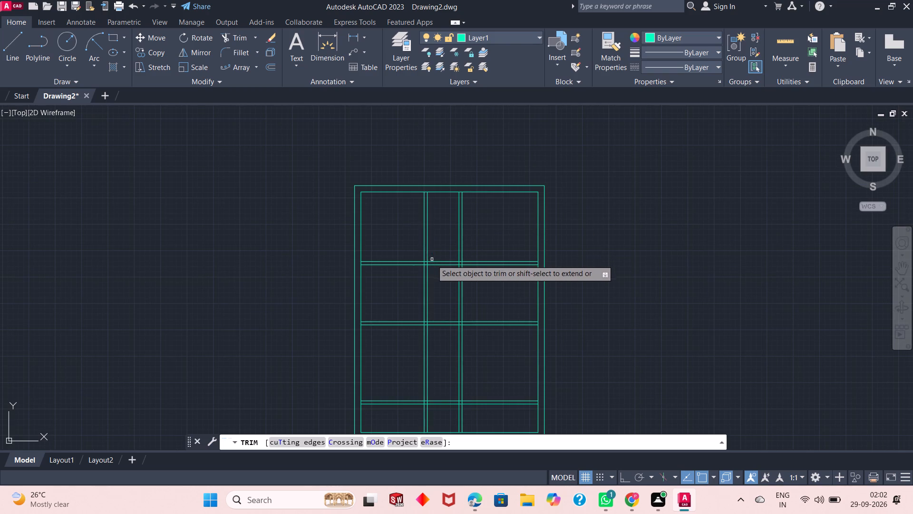
pyautogui.scroll(2, 432, 261)
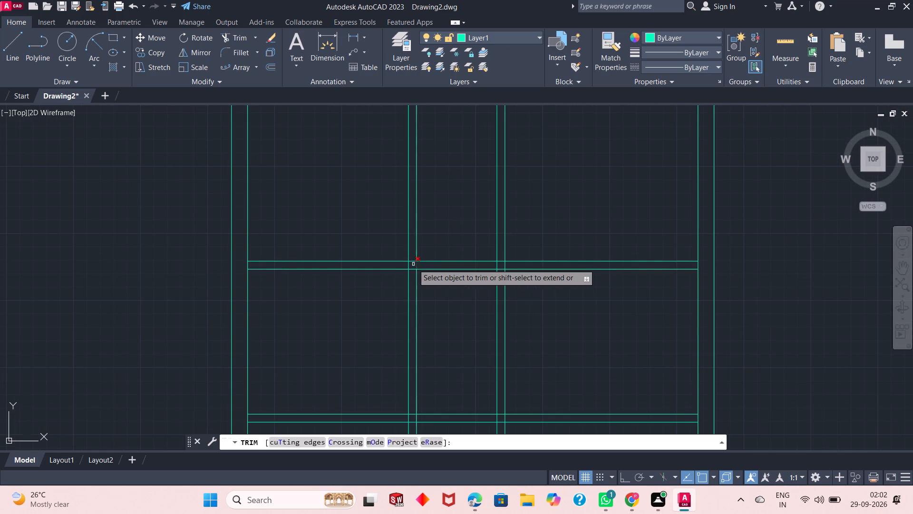
pyautogui.scroll(1, 379, 273)
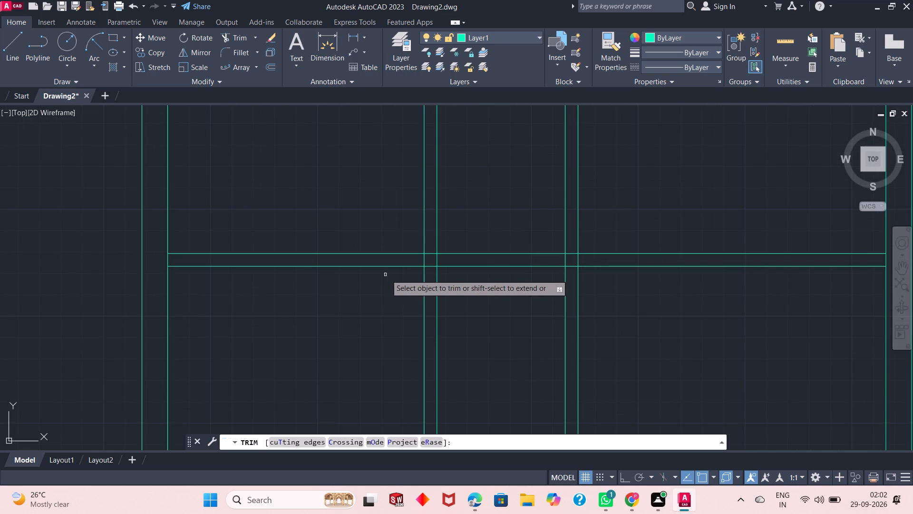
pyautogui.scroll(-1, 409, 259)
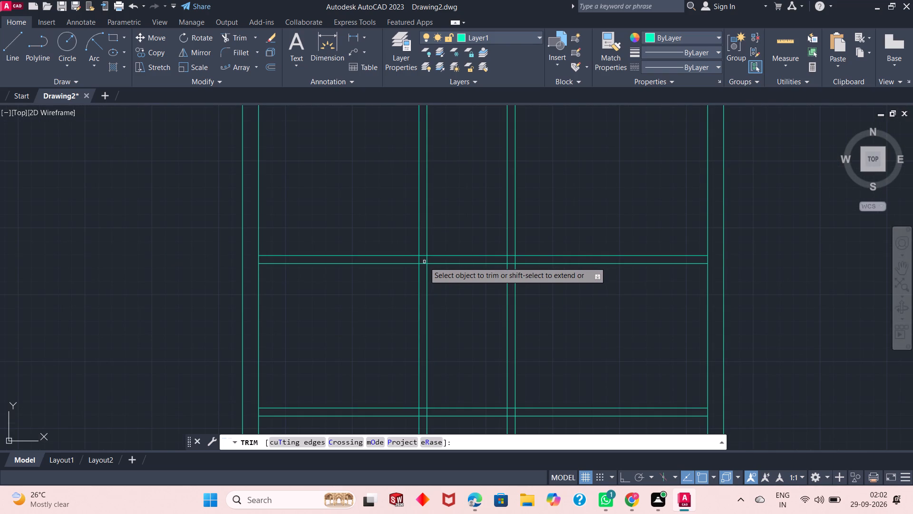
pyautogui.scroll(2, 424, 262)
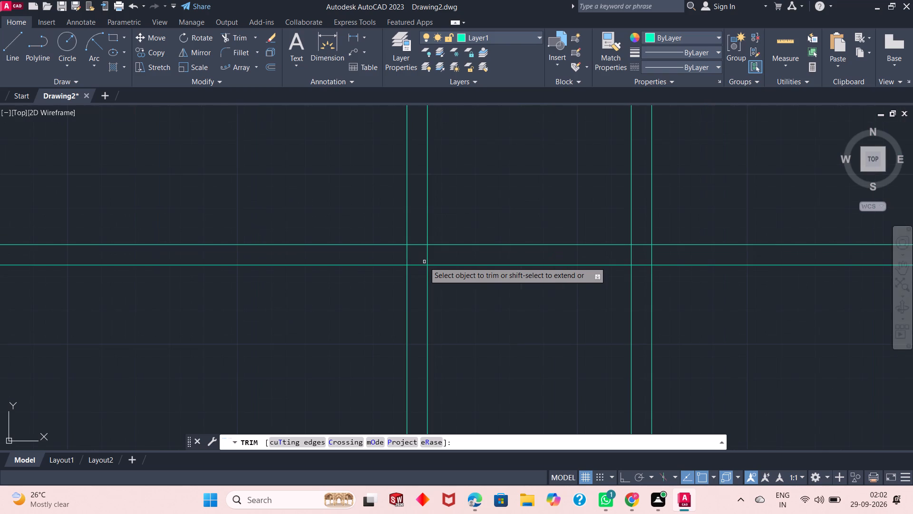
pyautogui.scroll(-1, 424, 262)
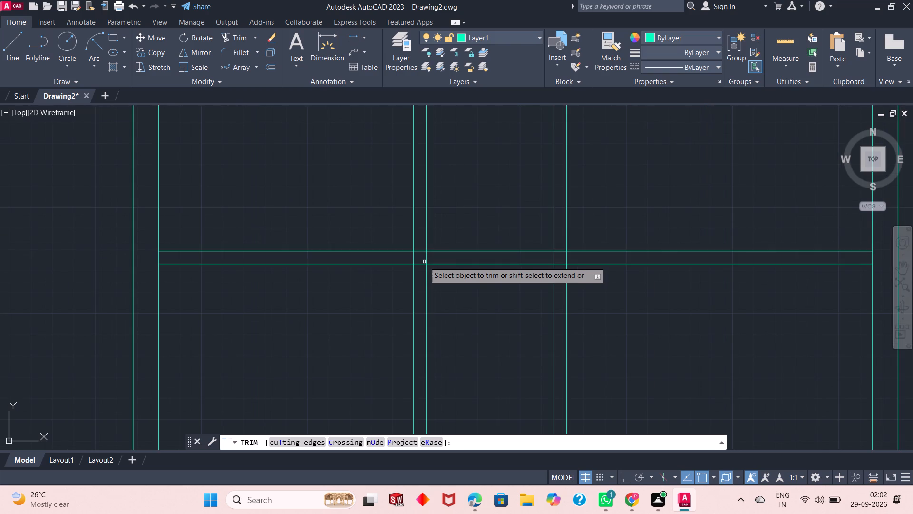
pyautogui.scroll(1, 423, 262)
pyautogui.scroll(-1, 423, 262)
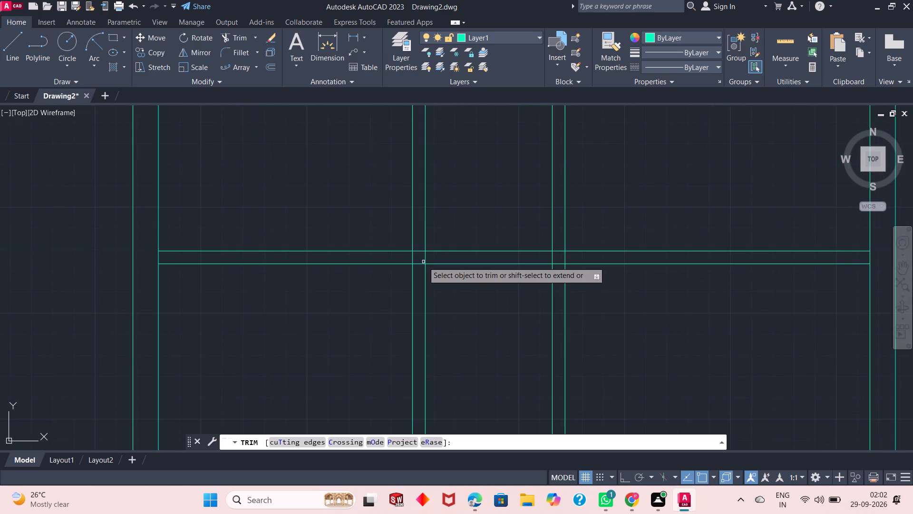
pyautogui.scroll(1, 423, 262)
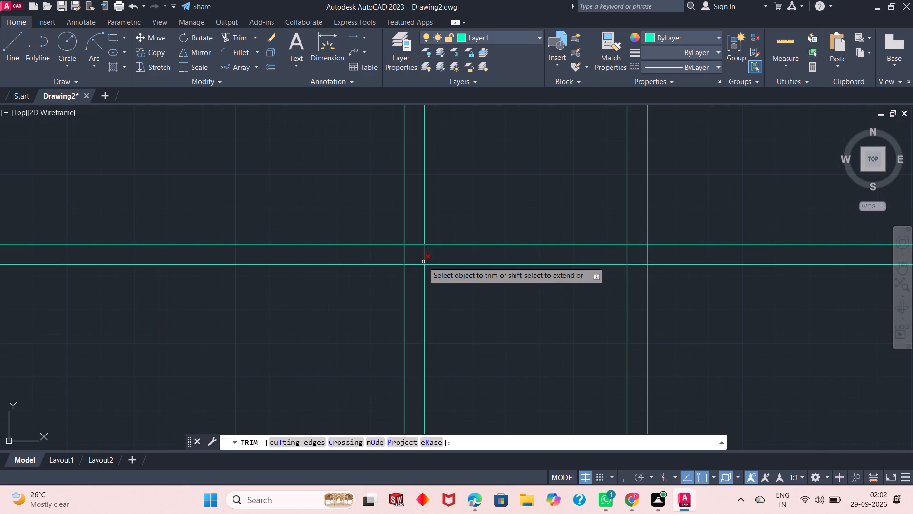
pyautogui.scroll(-1, 413, 257)
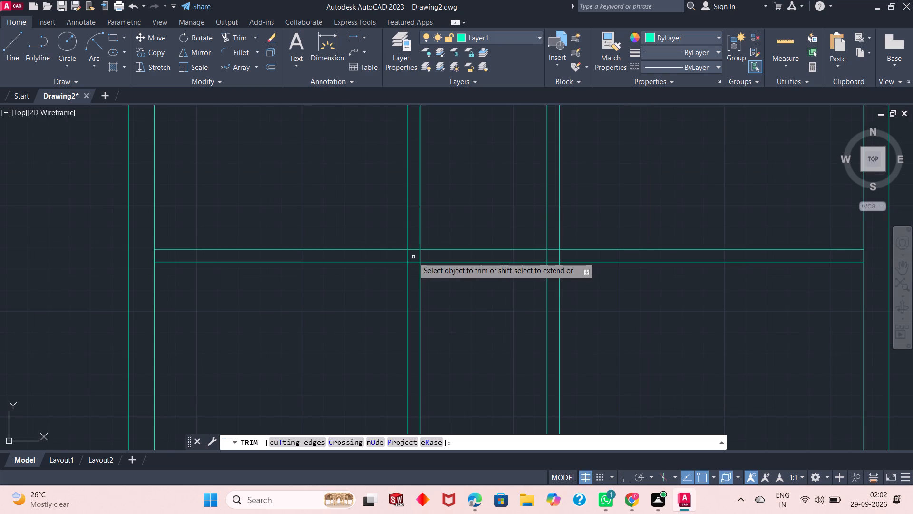
pyautogui.scroll(1, 413, 257)
pyautogui.scroll(-2, 413, 257)
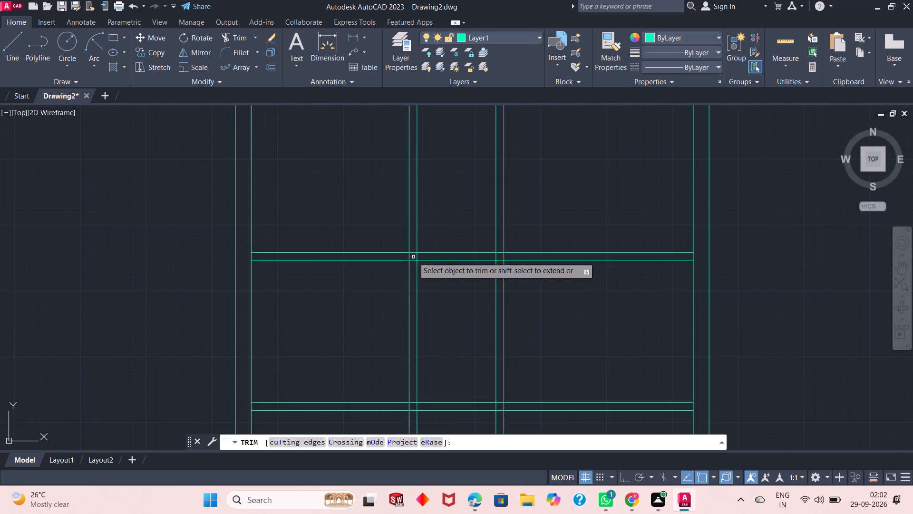
pyautogui.scroll(-1, 413, 257)
pyautogui.scroll(1, 410, 238)
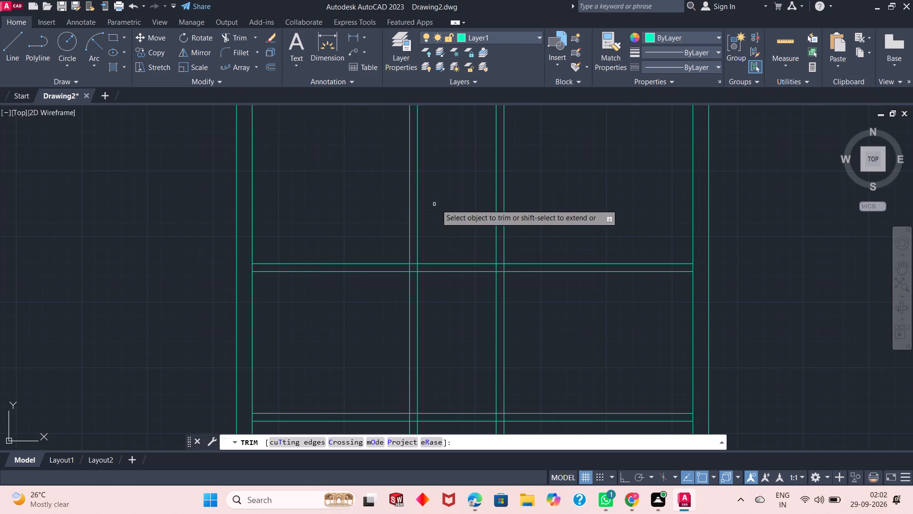
pyautogui.click(442, 338)
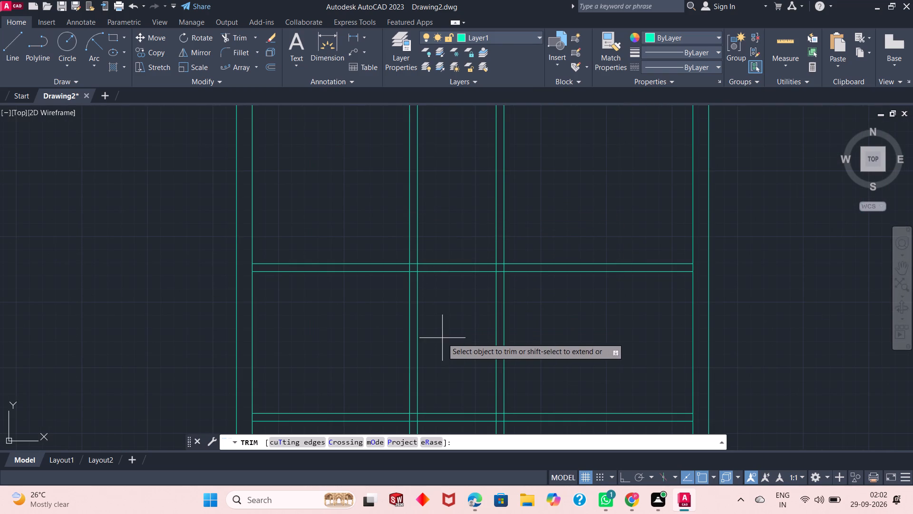
pyautogui.click(382, 345)
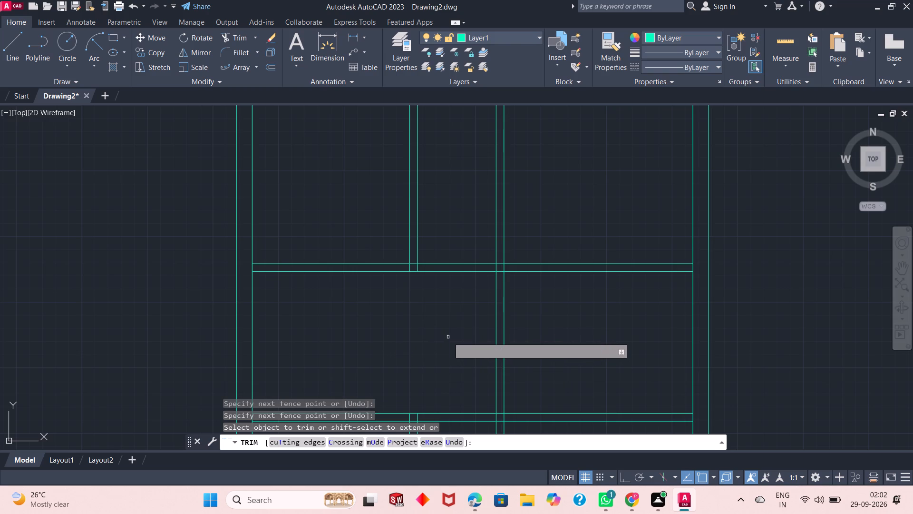
# Trim away both lines of the first horizontal partition between the two vertical partitions, and finish the Trim command.
pyautogui.click(456, 230)
pyautogui.click(456, 323)
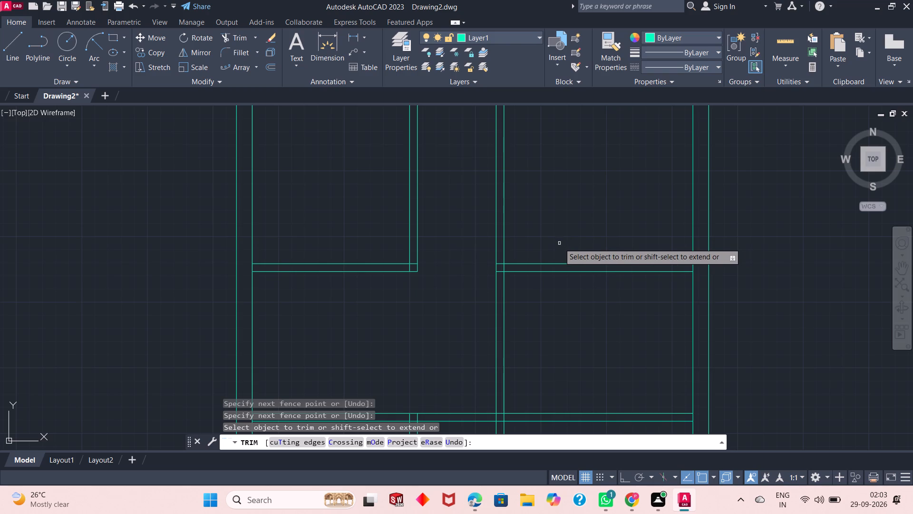
pyautogui.scroll(-2, 559, 244)
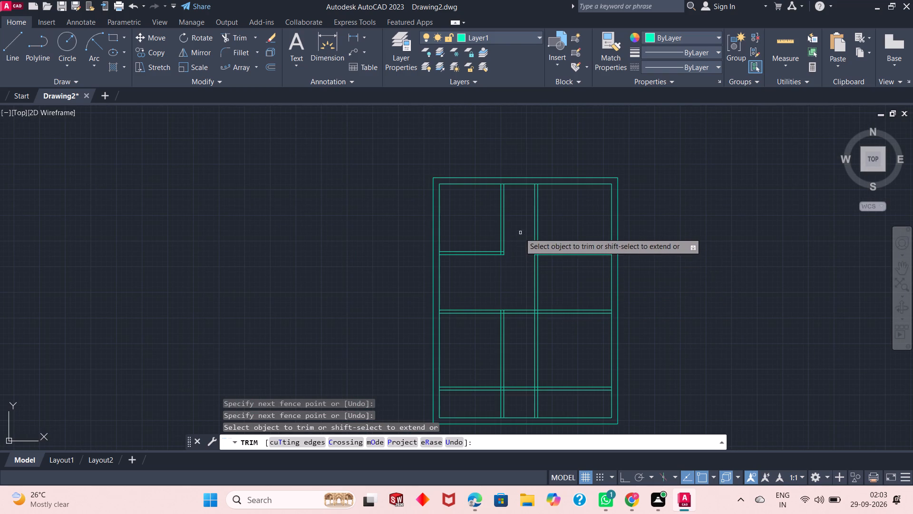
pyautogui.rightClick(380, 221)
pyautogui.click(386, 226)
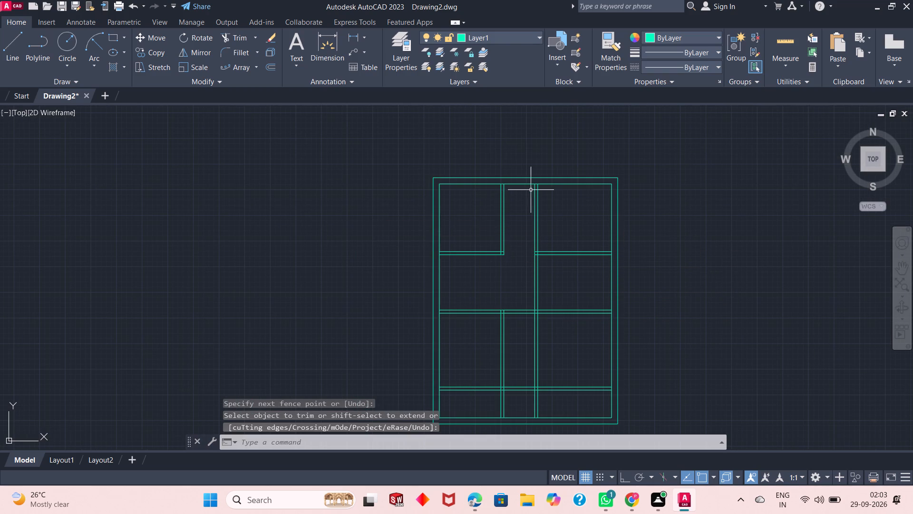
# Offset the floor plan's top inner wall line 7' downward, using the Through option.
pyautogui.scroll(1, 534, 190)
pyautogui.click(270, 69)
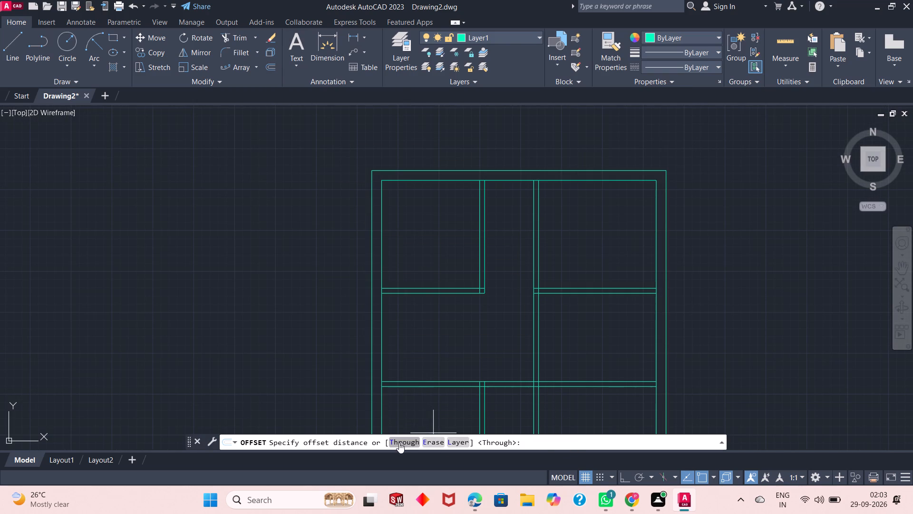
pyautogui.click(399, 443)
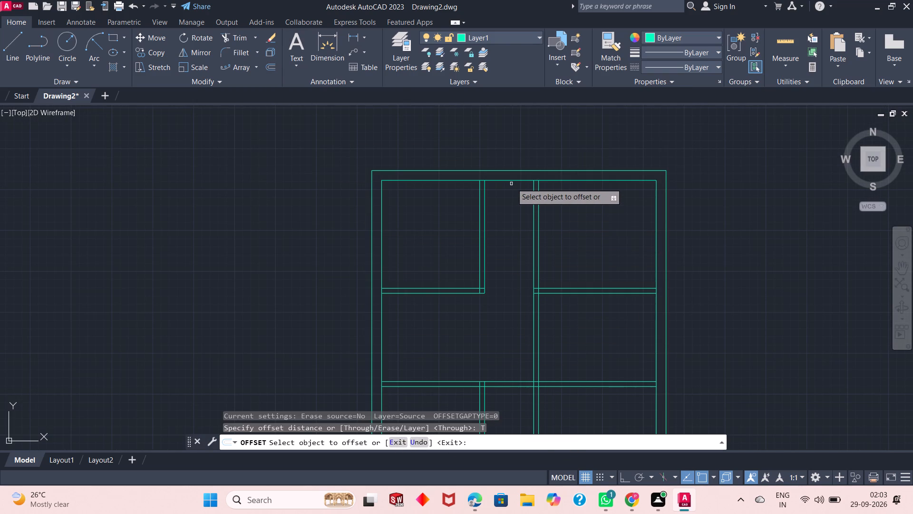
pyautogui.click(515, 179)
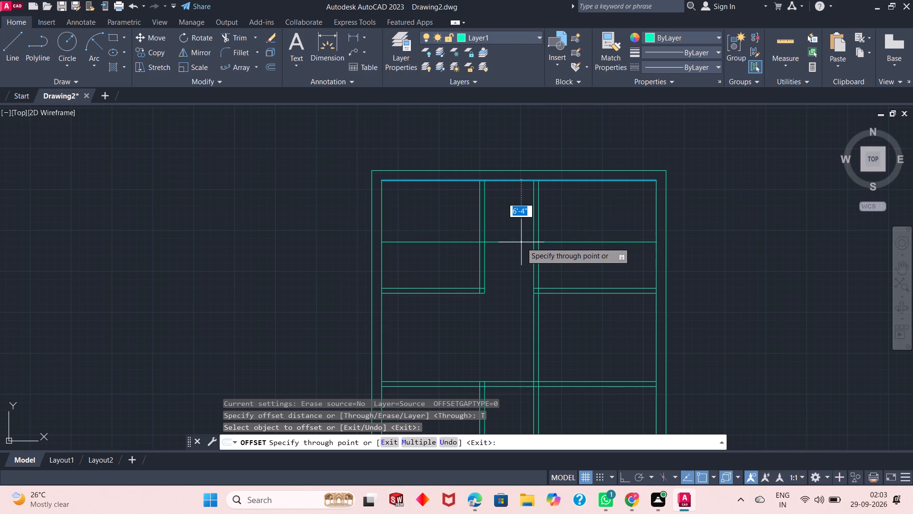
pyautogui.write("7'")
pyautogui.press('Return')
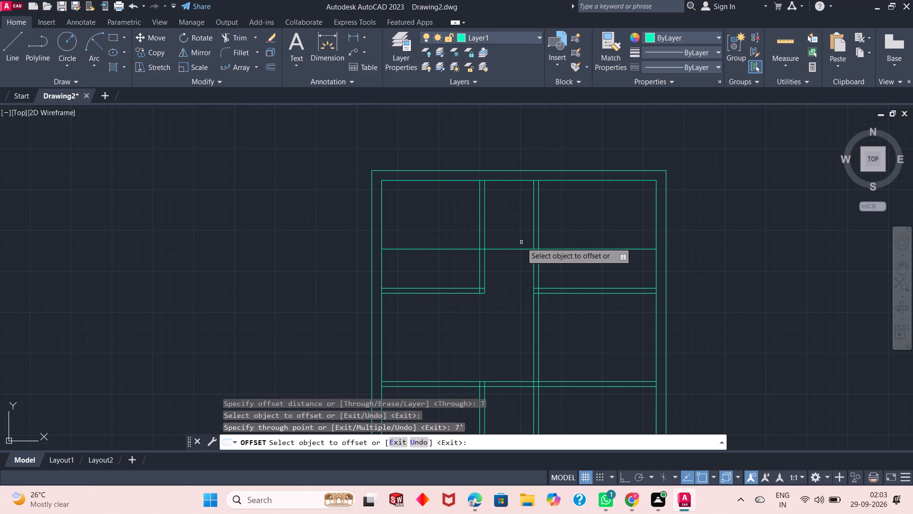
# Offset the new 7' line 6" downward to form another horizontal partition, and finish the Offset command.
pyautogui.click(516, 252)
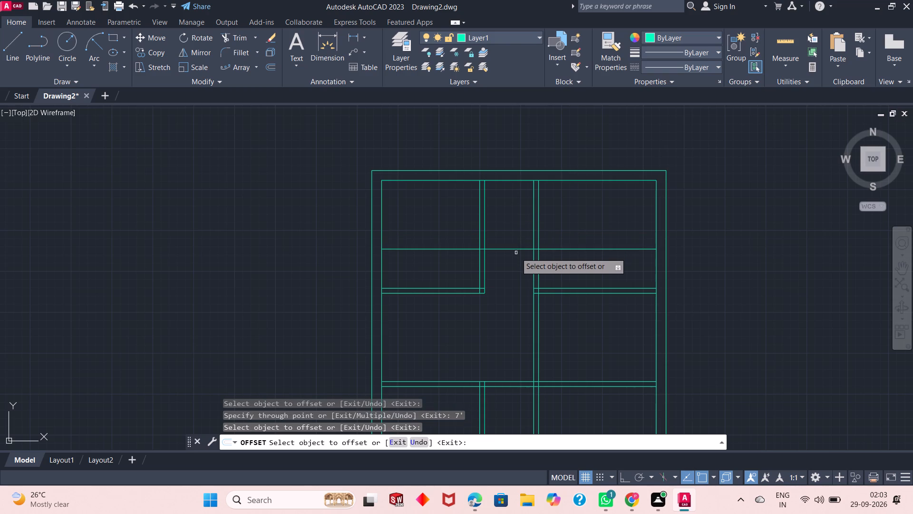
pyautogui.click(525, 249)
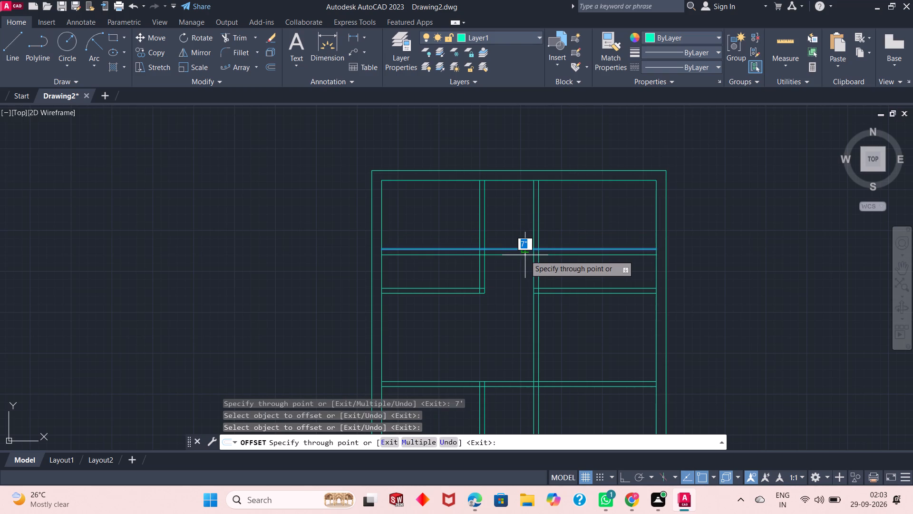
pyautogui.press('6')
pyautogui.hotkey('shift', '"')
pyautogui.press('Return')
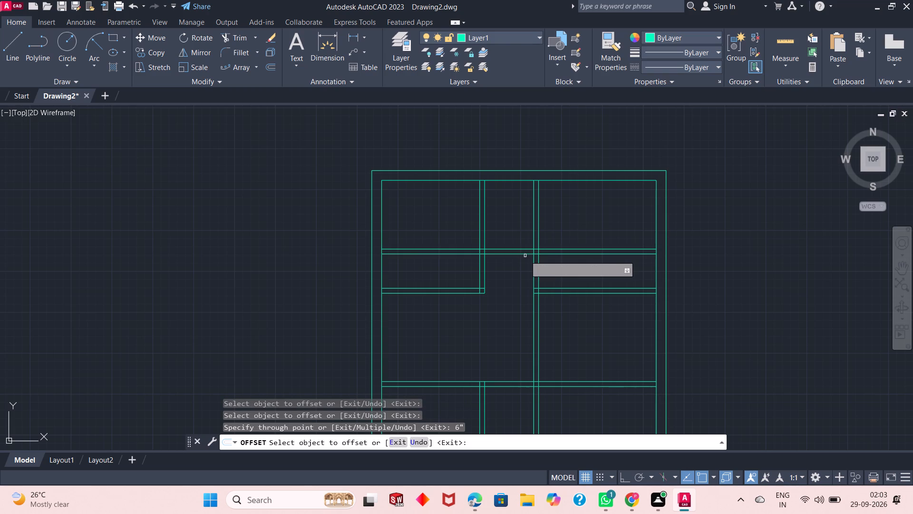
pyautogui.rightClick(277, 238)
pyautogui.click(306, 247)
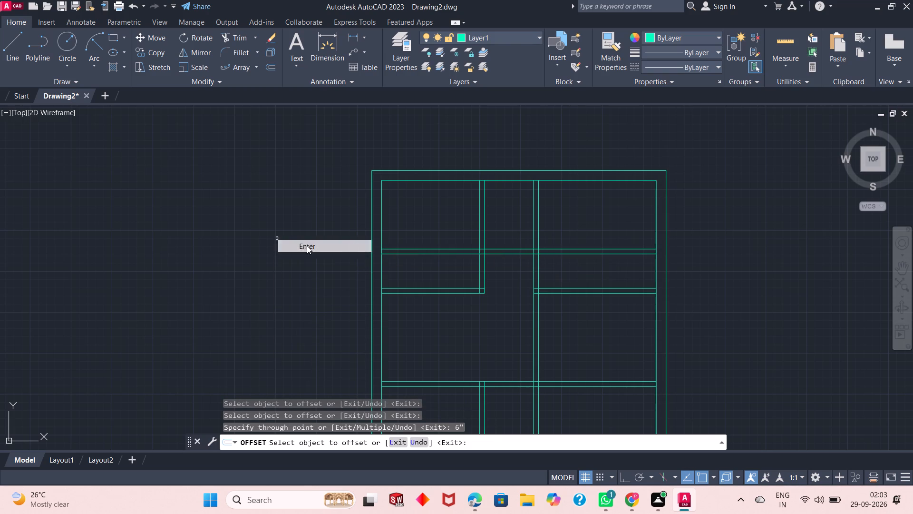
# Trim both lines of the new partition outside the two vertical partitions, keeping only the part between them.
pyautogui.click(228, 38)
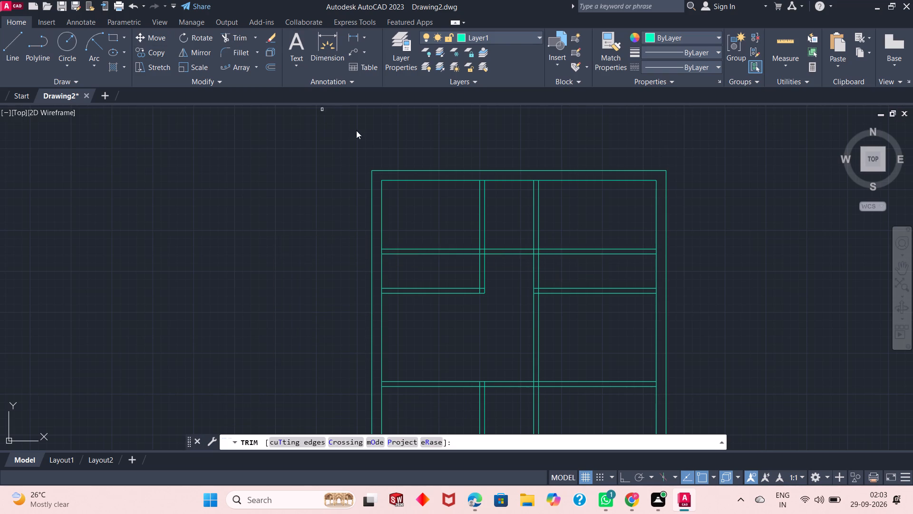
pyautogui.click(408, 223)
pyautogui.click(418, 261)
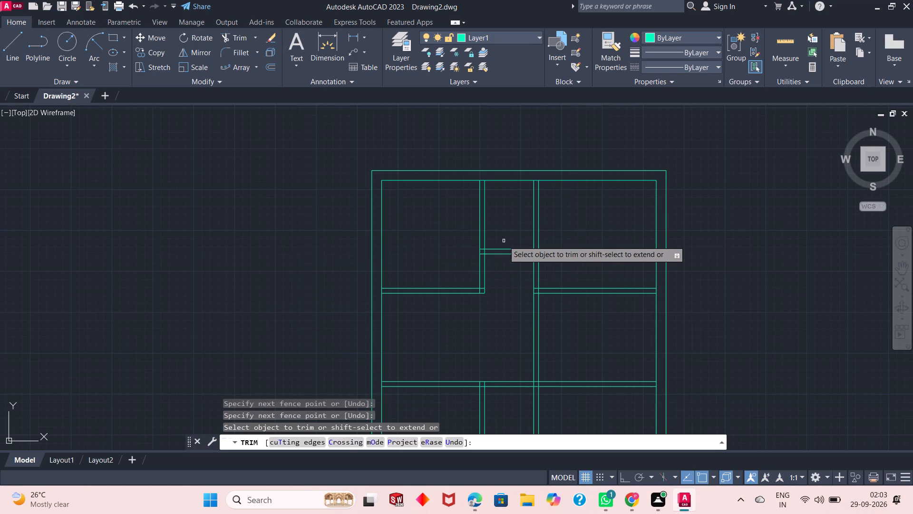
pyautogui.click(604, 239)
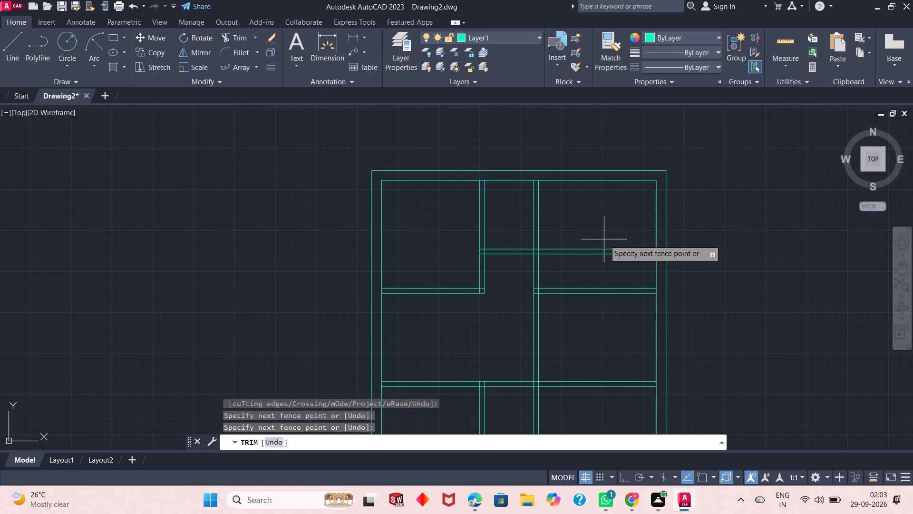
pyautogui.moveTo(603, 250); pyautogui.dragTo(602, 255)
pyautogui.click(602, 255)
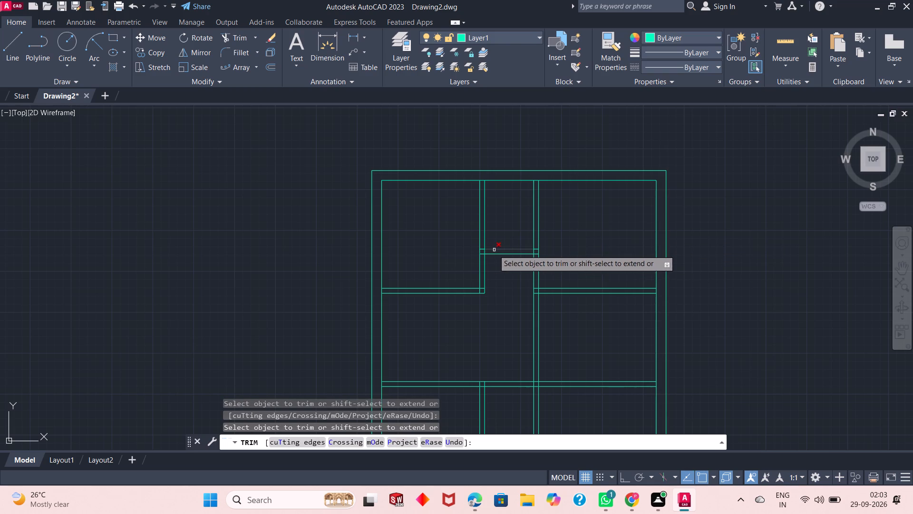
# Trim the overlapping lines where the new partition meets the first vertical partition, opening the junction between them.
pyautogui.scroll(3, 483, 254)
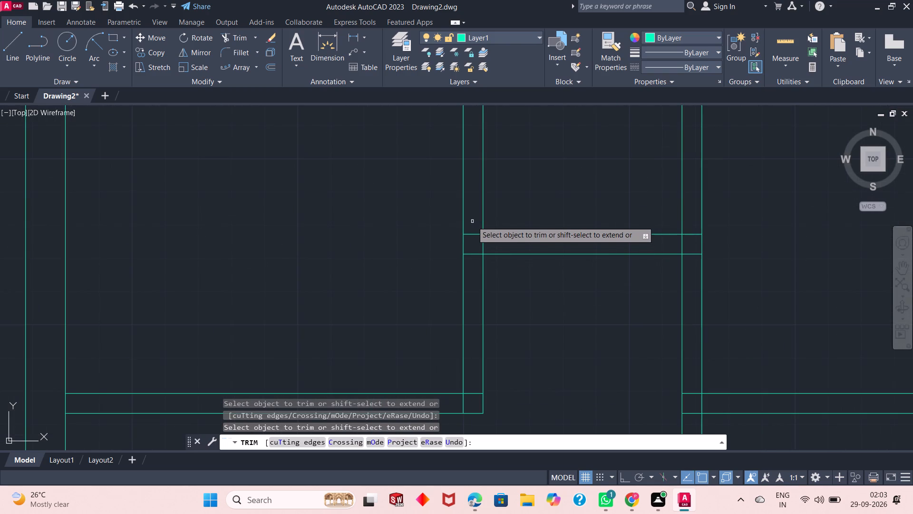
pyautogui.click(472, 221)
pyautogui.click(475, 266)
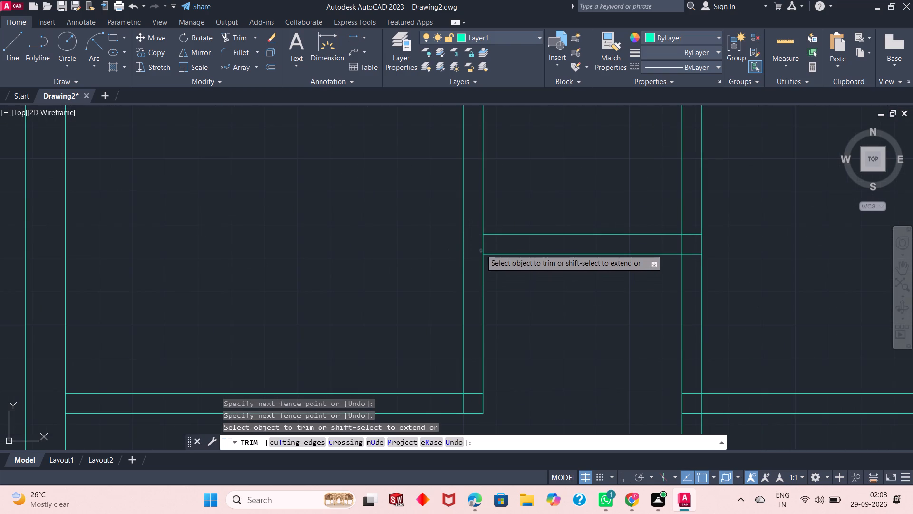
pyautogui.click(482, 247)
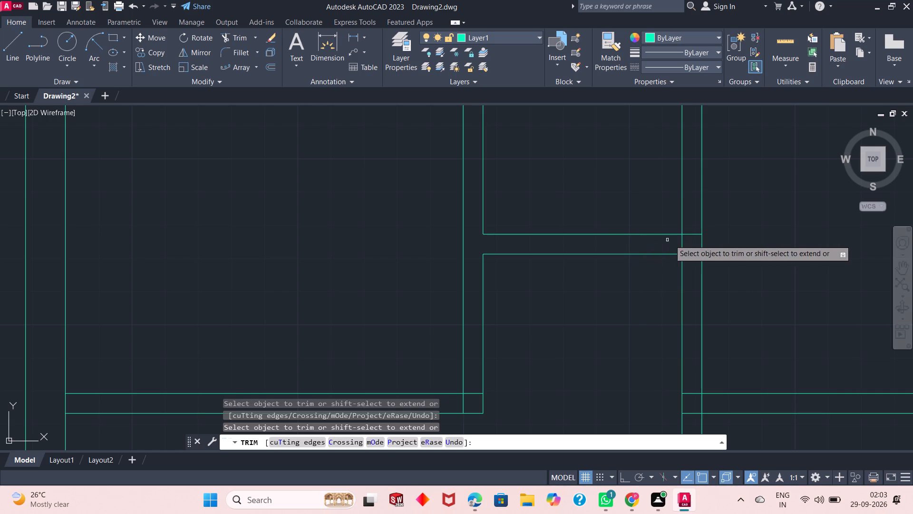
# Trim both ends of the new partition's lines that cross the thickness of the second vertical partition.
pyautogui.click(689, 227)
pyautogui.moveTo(689, 228); pyautogui.dragTo(691, 263)
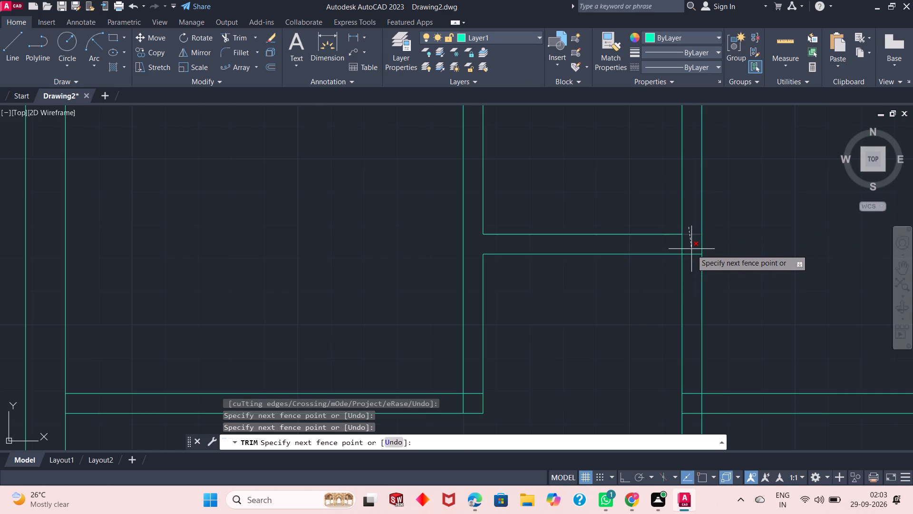
pyautogui.click(691, 259)
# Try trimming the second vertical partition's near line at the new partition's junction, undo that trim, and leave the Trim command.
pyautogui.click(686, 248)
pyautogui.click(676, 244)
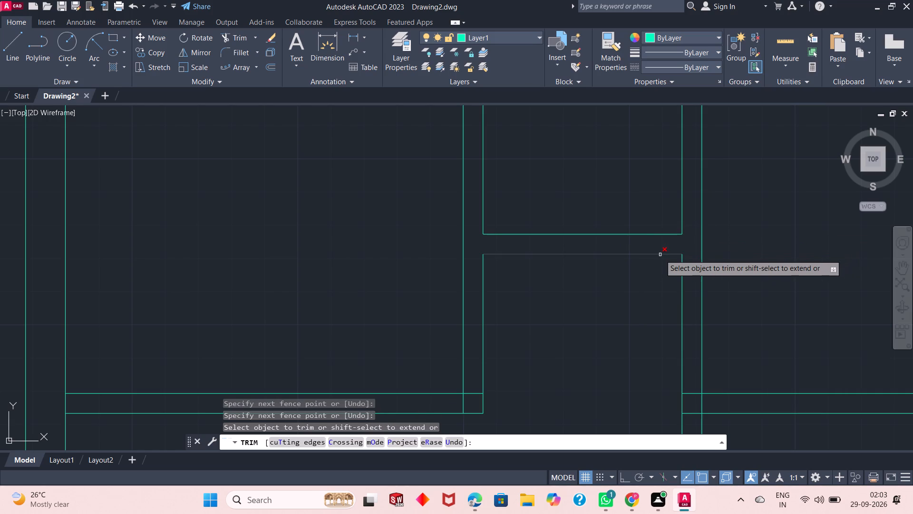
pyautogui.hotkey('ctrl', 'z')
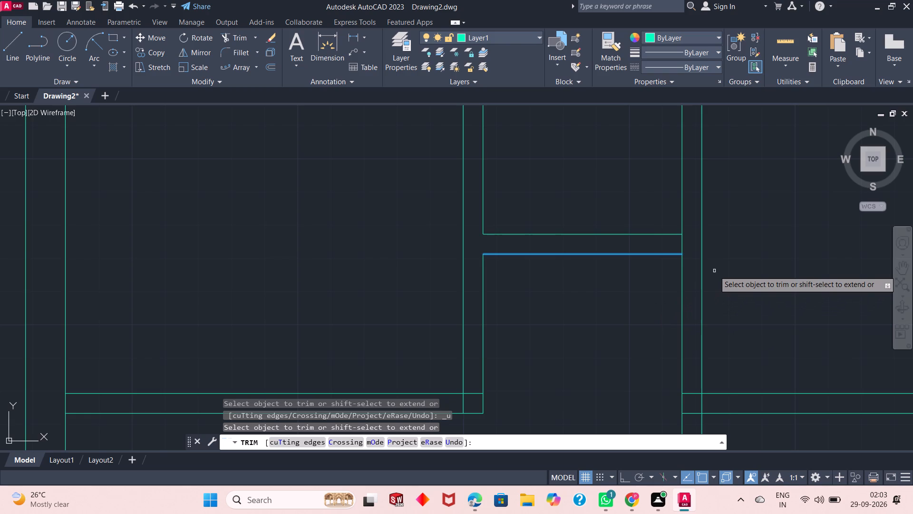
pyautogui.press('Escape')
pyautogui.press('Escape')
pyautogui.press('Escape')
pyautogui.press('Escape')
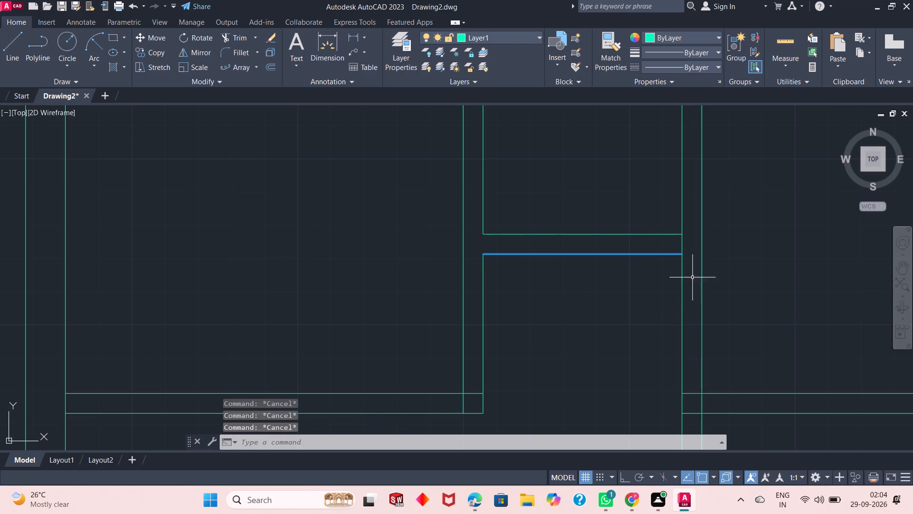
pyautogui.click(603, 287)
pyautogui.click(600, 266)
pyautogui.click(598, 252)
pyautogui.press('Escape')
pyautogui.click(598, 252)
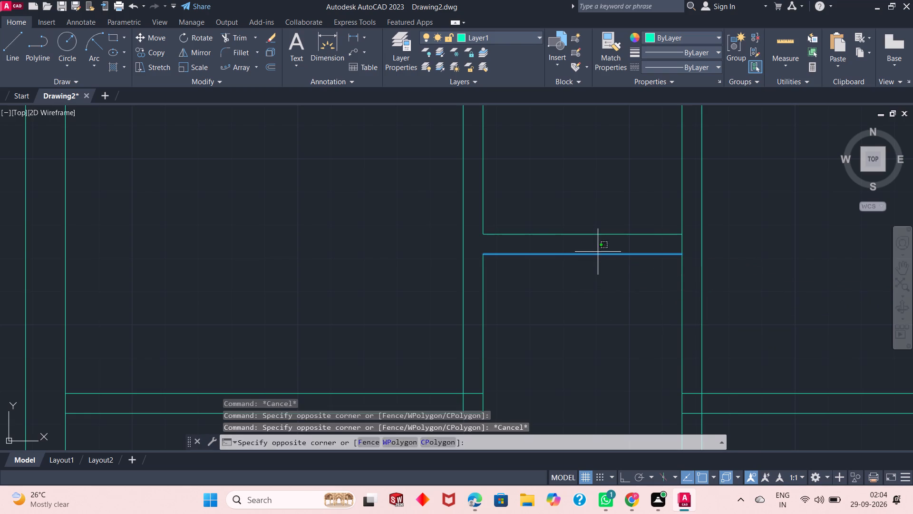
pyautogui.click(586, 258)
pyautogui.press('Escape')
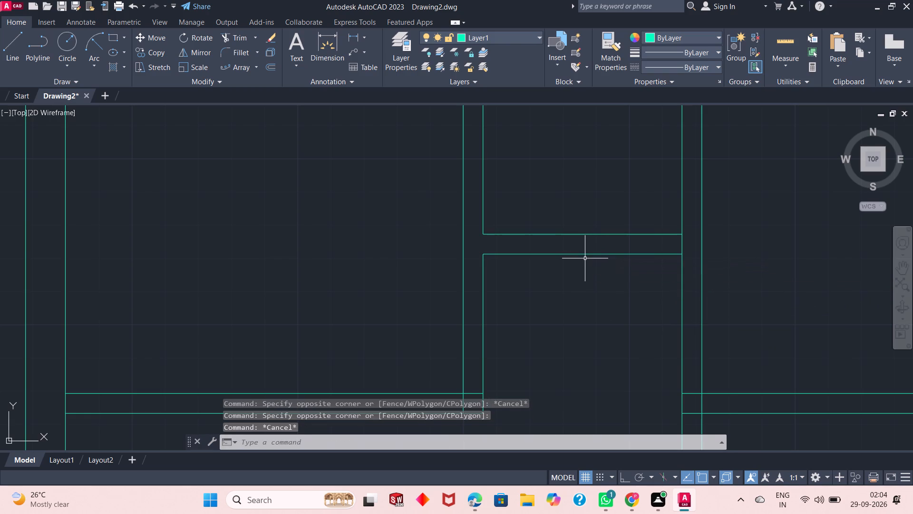
# Draw a short horizontal line across the thickness of the second vertical partition, just below the new partition.
pyautogui.scroll(-1, 585, 258)
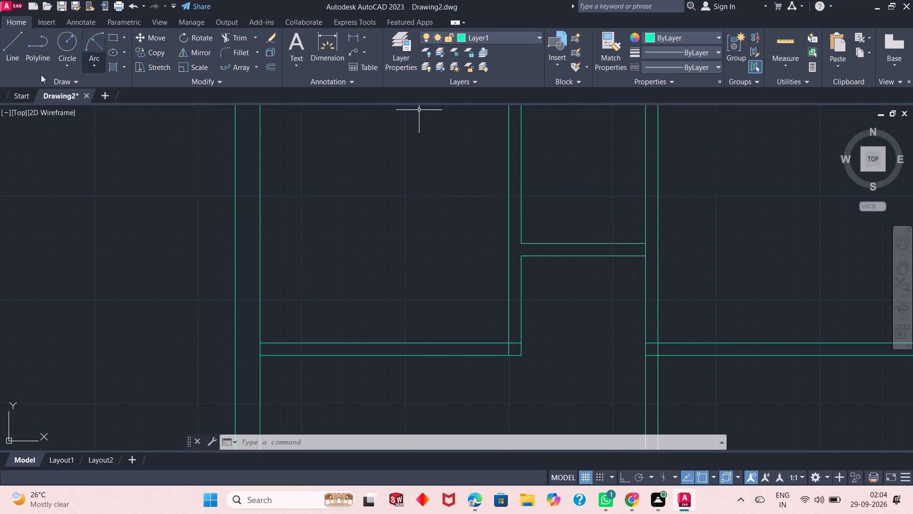
pyautogui.click(10, 41)
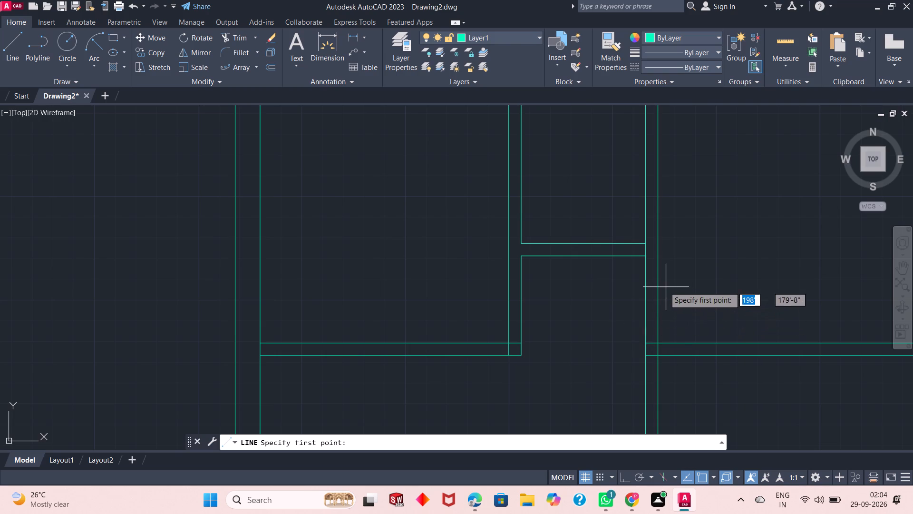
pyautogui.scroll(3, 647, 271)
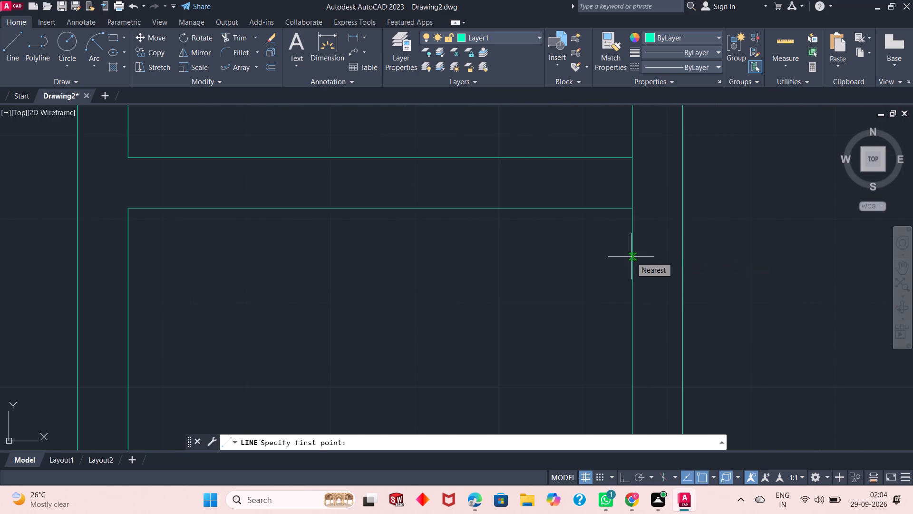
pyautogui.click(634, 233)
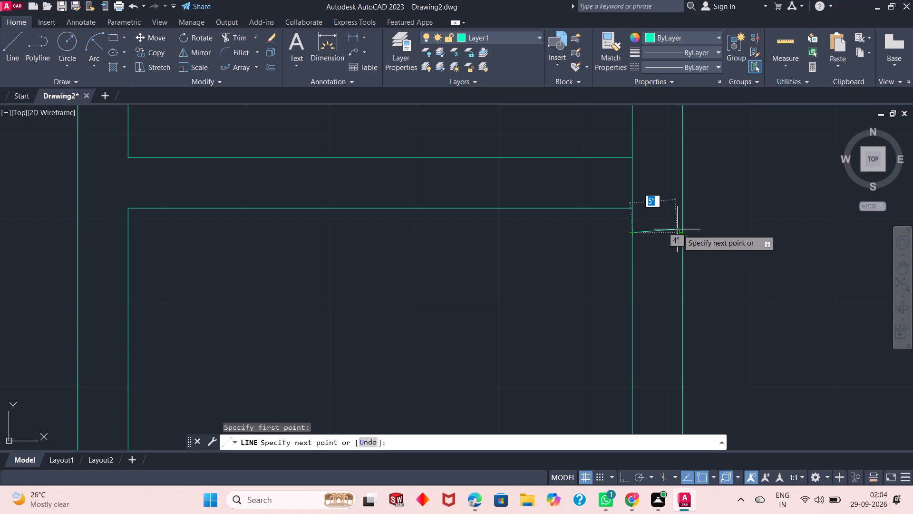
pyautogui.click(686, 230)
pyautogui.rightClick(710, 221)
pyautogui.click(727, 225)
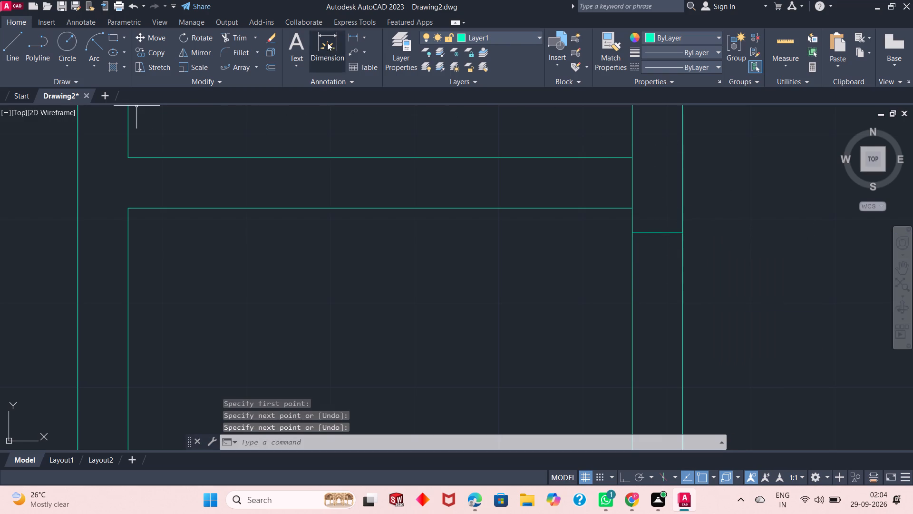
# Trim both lines of the second vertical partition between the short line and the first horizontal partition, and finish the Trim command.
pyautogui.click(236, 39)
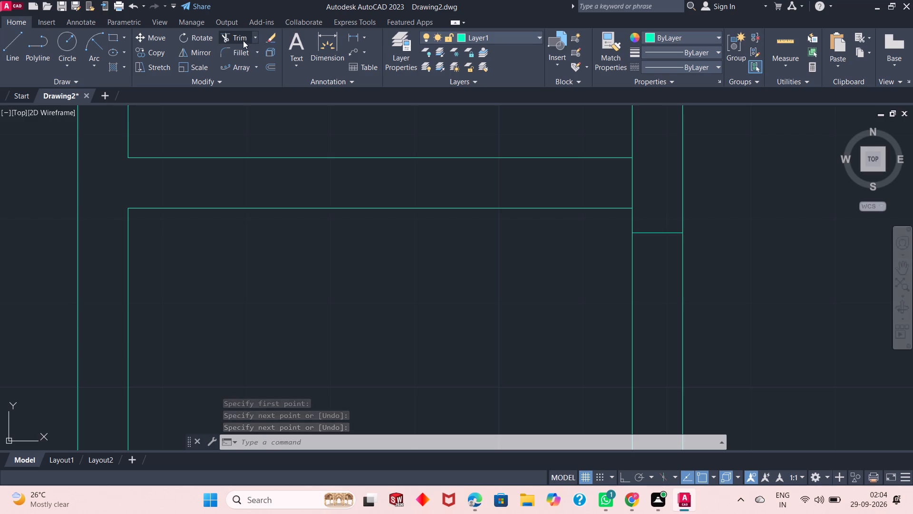
pyautogui.scroll(-2, 389, 170)
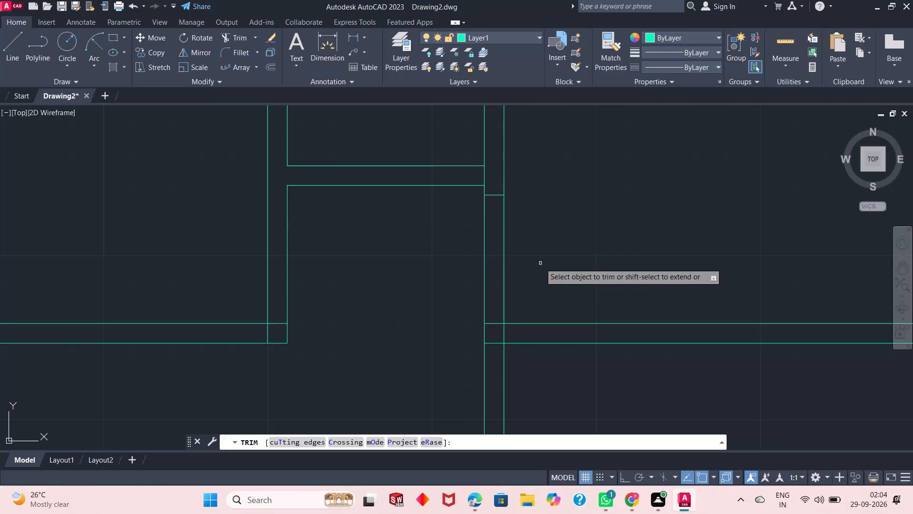
pyautogui.click(515, 279)
pyautogui.click(455, 277)
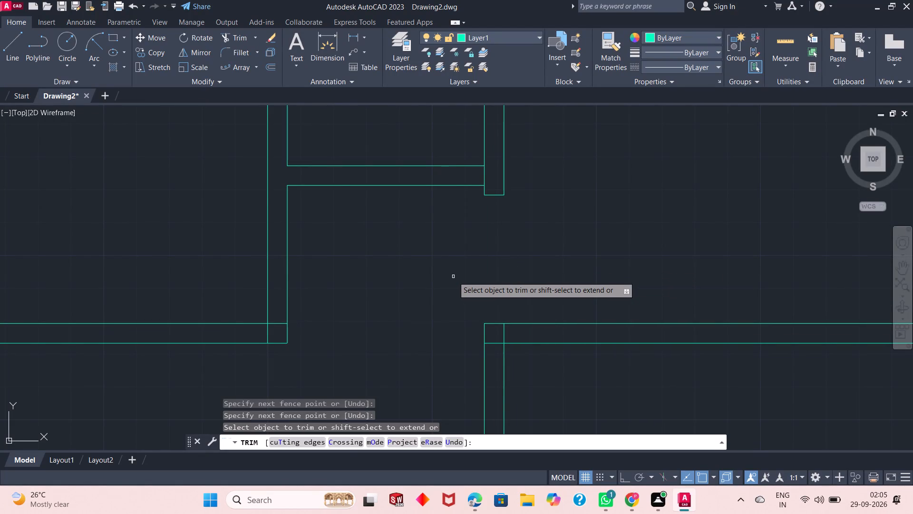
pyautogui.rightClick(523, 249)
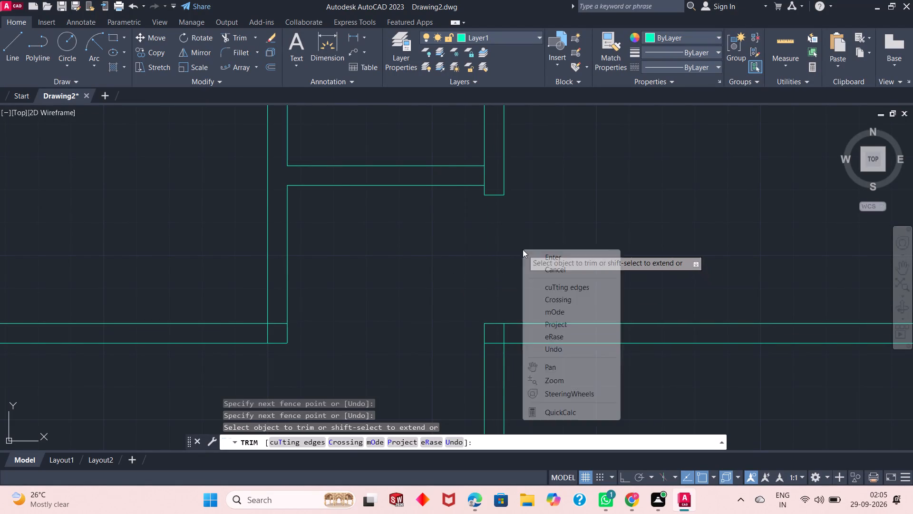
pyautogui.click(573, 252)
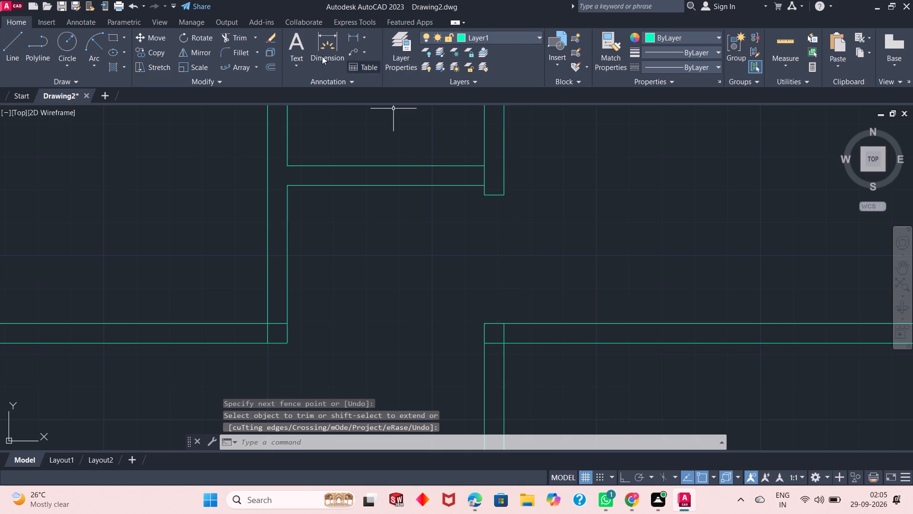
# Trim the upper line of the first horizontal partition where it crosses the thickness of the first vertical partition.
pyautogui.click(233, 37)
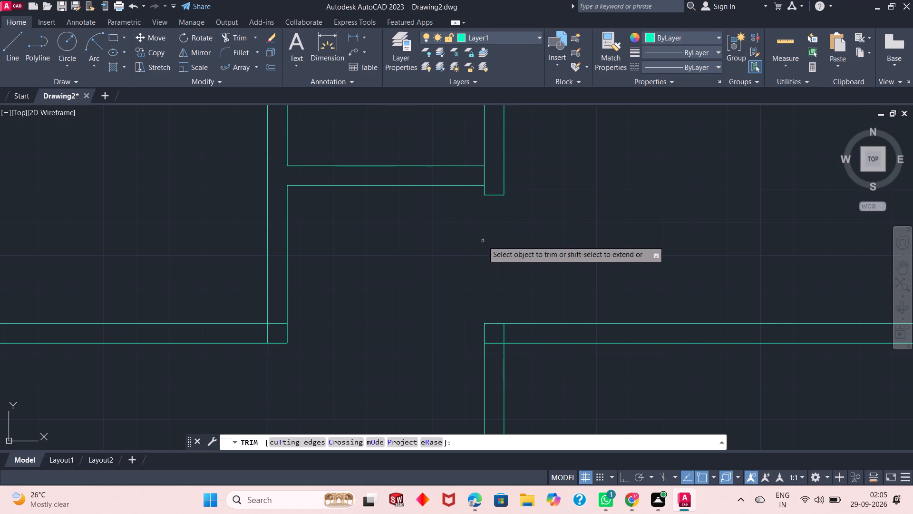
pyautogui.scroll(-4, 483, 241)
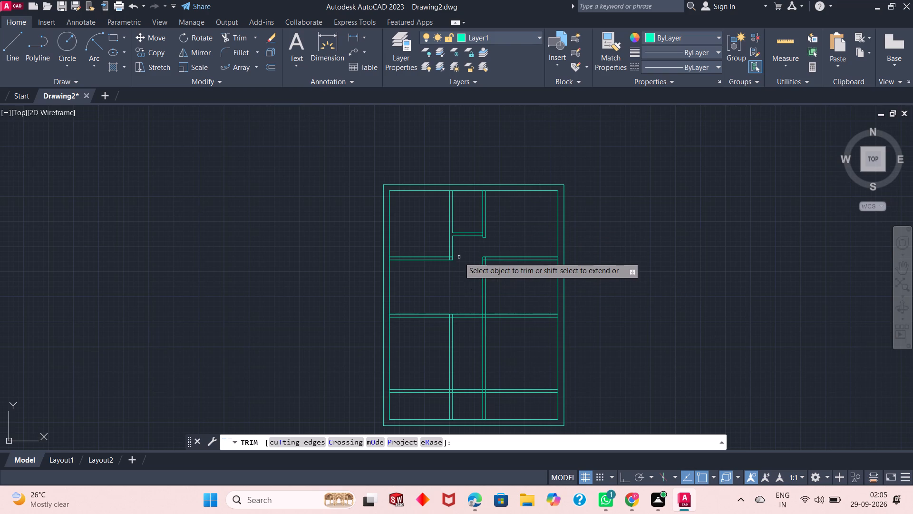
pyautogui.scroll(4, 450, 259)
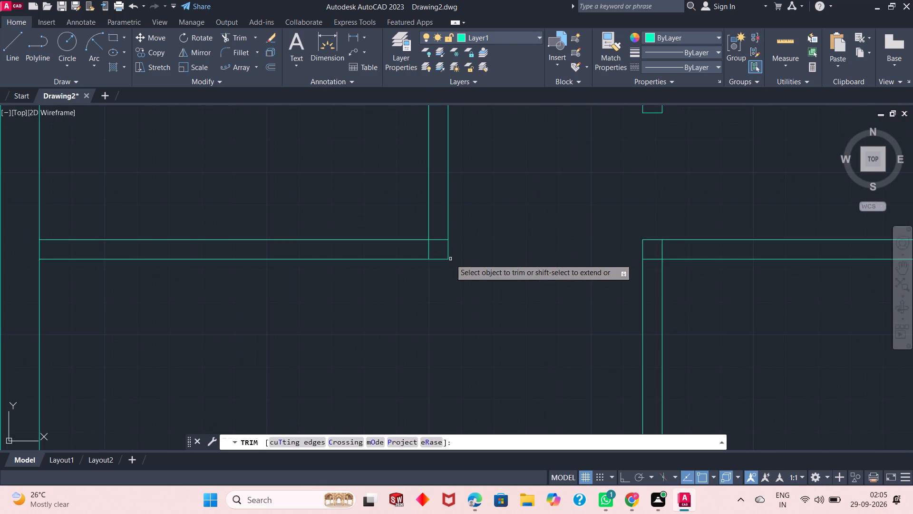
pyautogui.scroll(-1, 450, 259)
pyautogui.scroll(1, 450, 259)
pyautogui.scroll(-1, 450, 259)
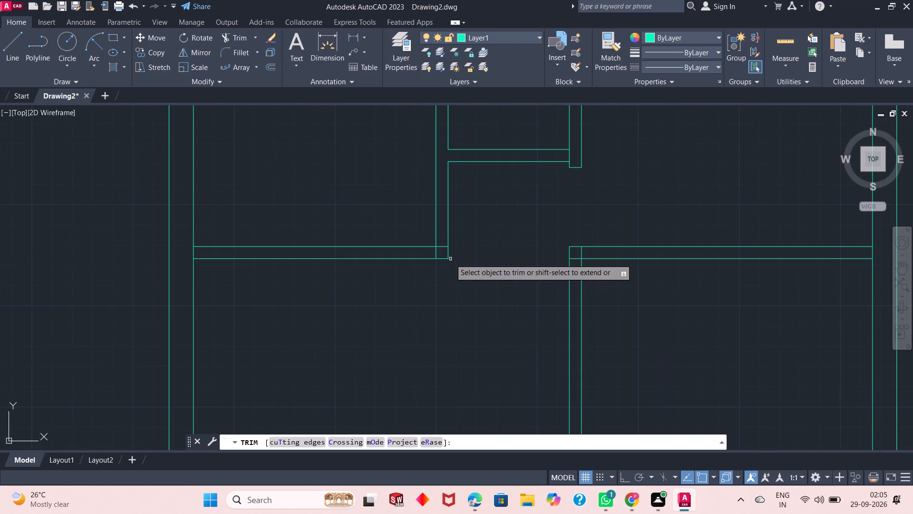
pyautogui.scroll(2, 445, 257)
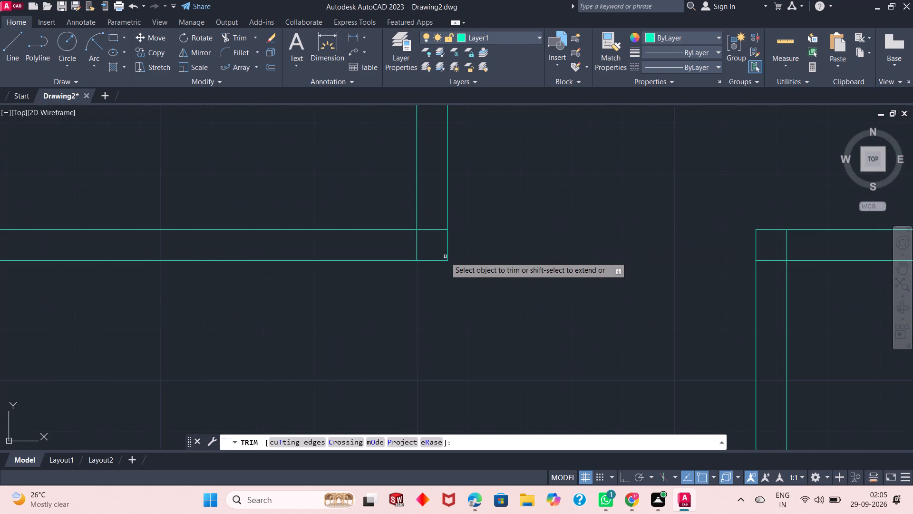
pyautogui.click(436, 219)
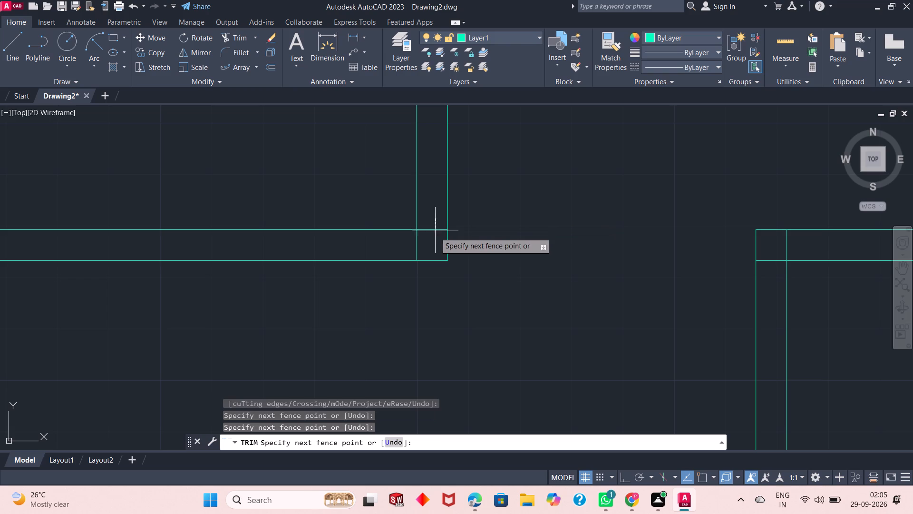
pyautogui.click(435, 237)
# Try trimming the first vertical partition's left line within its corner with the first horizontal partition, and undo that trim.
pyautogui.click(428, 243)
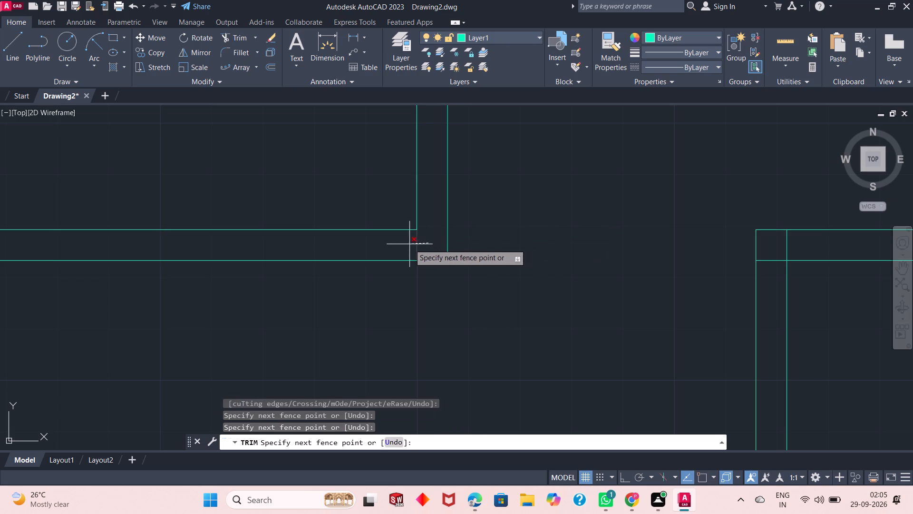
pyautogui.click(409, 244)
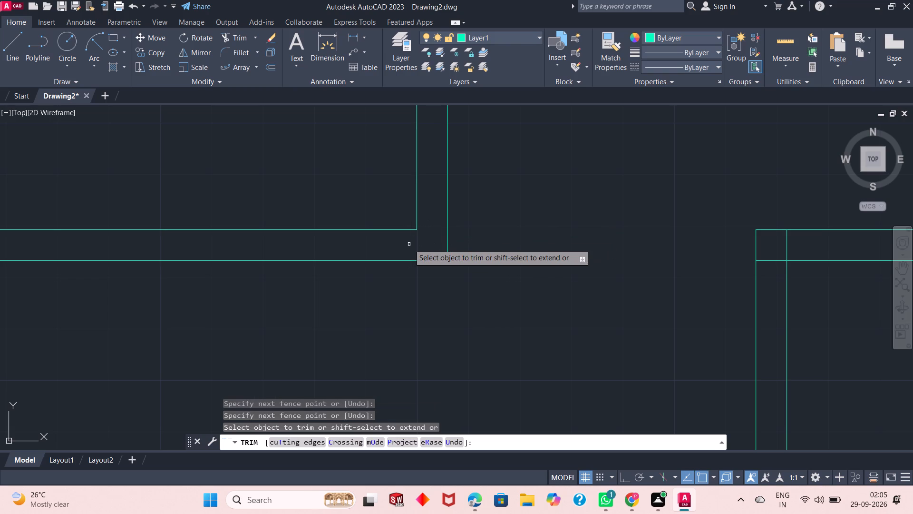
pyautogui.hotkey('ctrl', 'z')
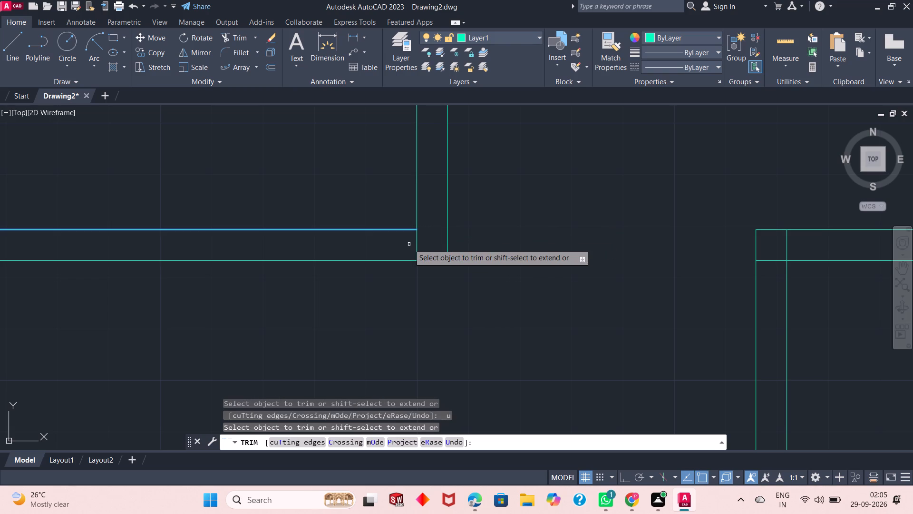
# Trim away both lines of the first vertical partition from the second horizontal partition down to the bottom wall, leaving the pieces inside the crossings.
pyautogui.scroll(2, 454, 247)
pyautogui.scroll(-5, 457, 248)
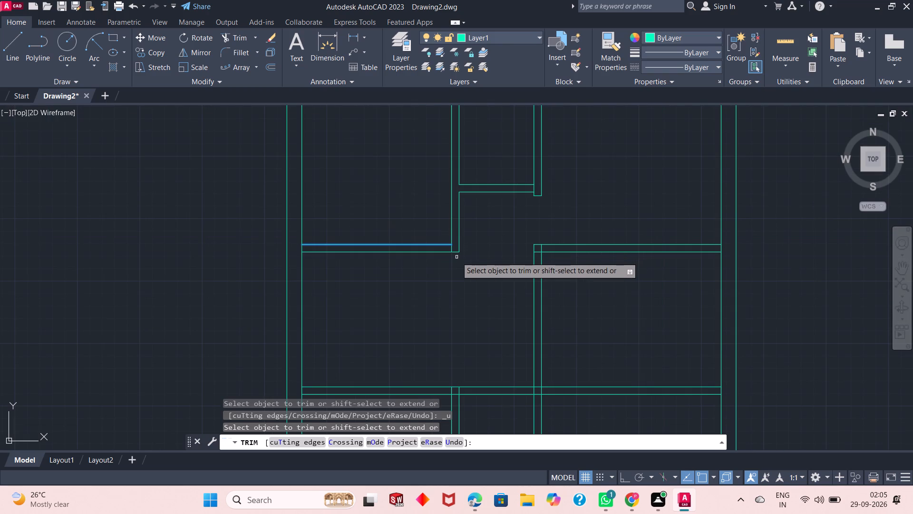
pyautogui.scroll(-2, 456, 258)
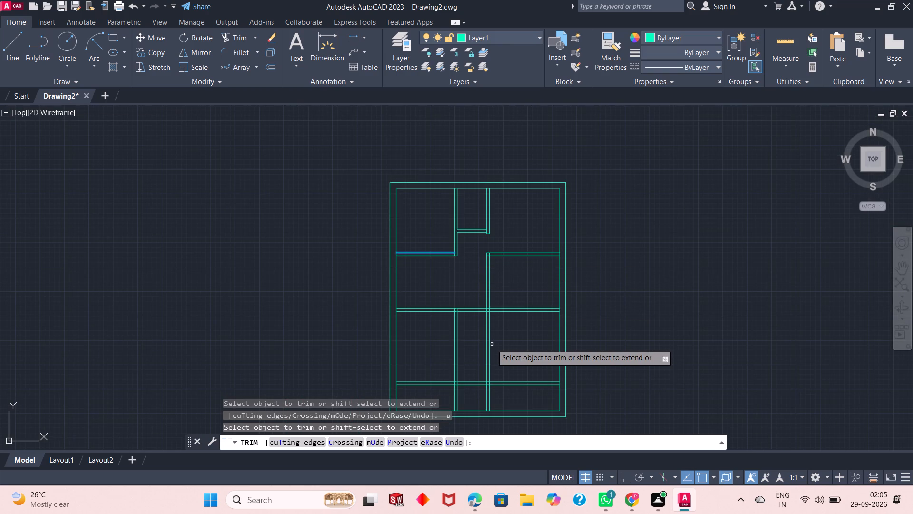
pyautogui.scroll(-1, 472, 292)
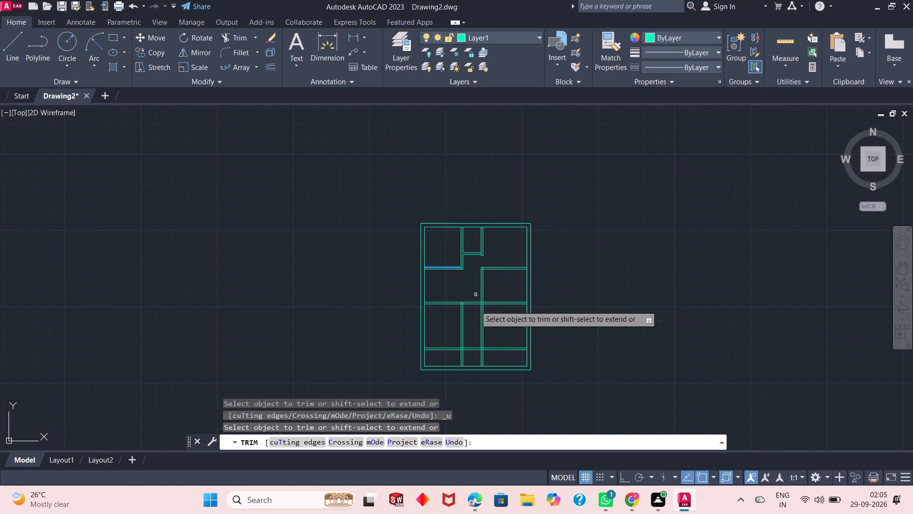
pyautogui.scroll(3, 462, 365)
pyautogui.scroll(-1, 462, 365)
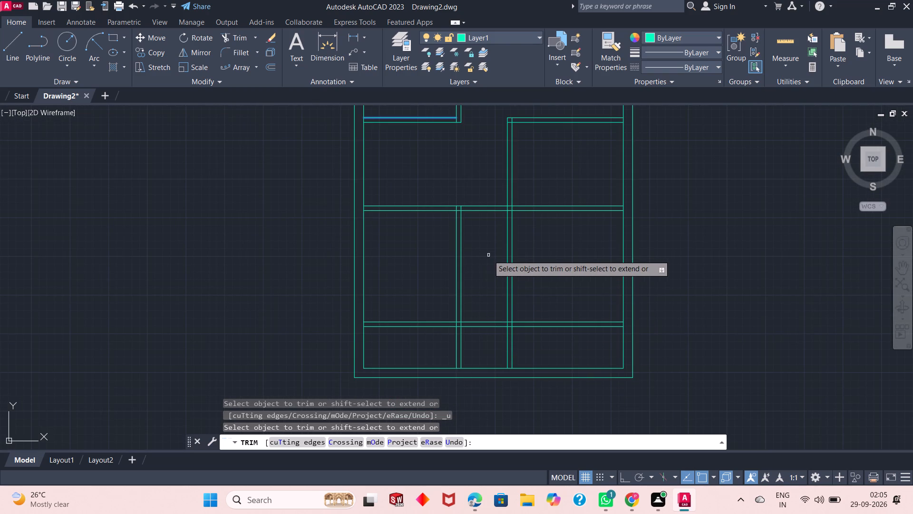
pyautogui.click(488, 256)
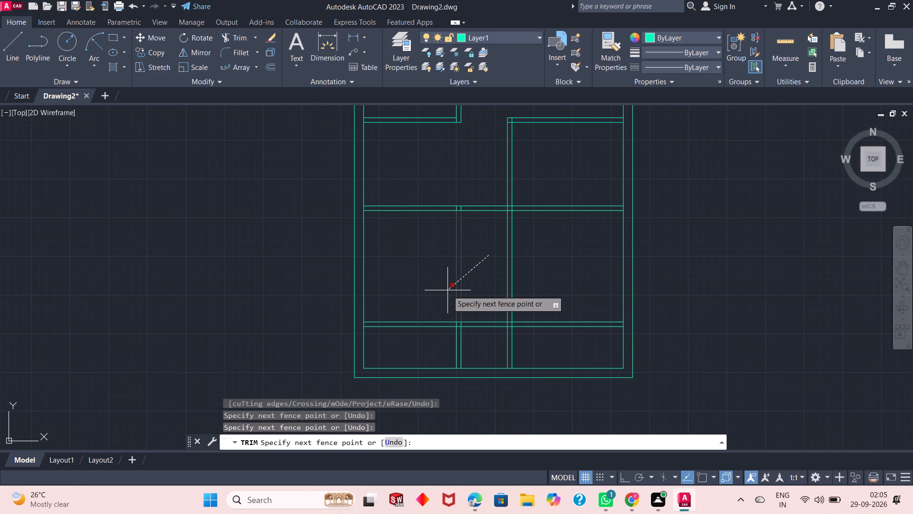
pyautogui.click(447, 290)
pyautogui.click(482, 346)
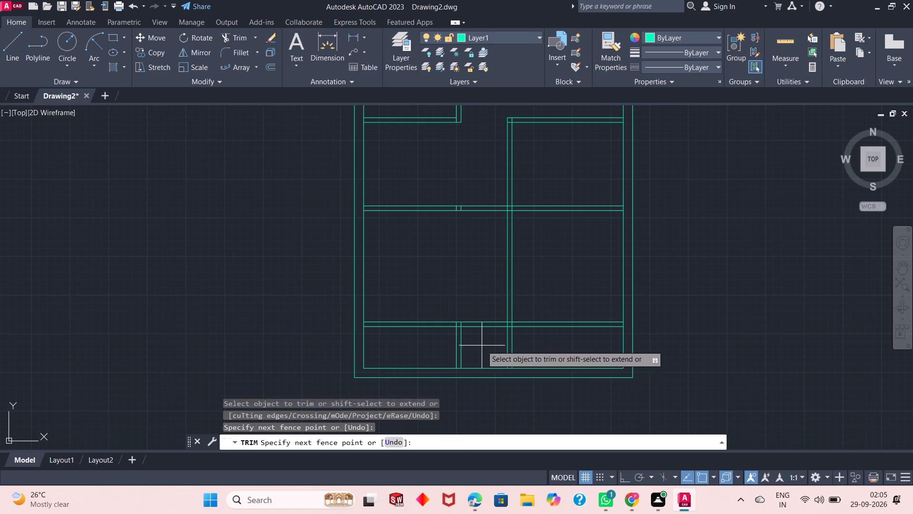
pyautogui.click(455, 349)
# Trim the short vertical stubs left inside the third and second horizontal partitions, and finish the Trim command.
pyautogui.scroll(3, 464, 326)
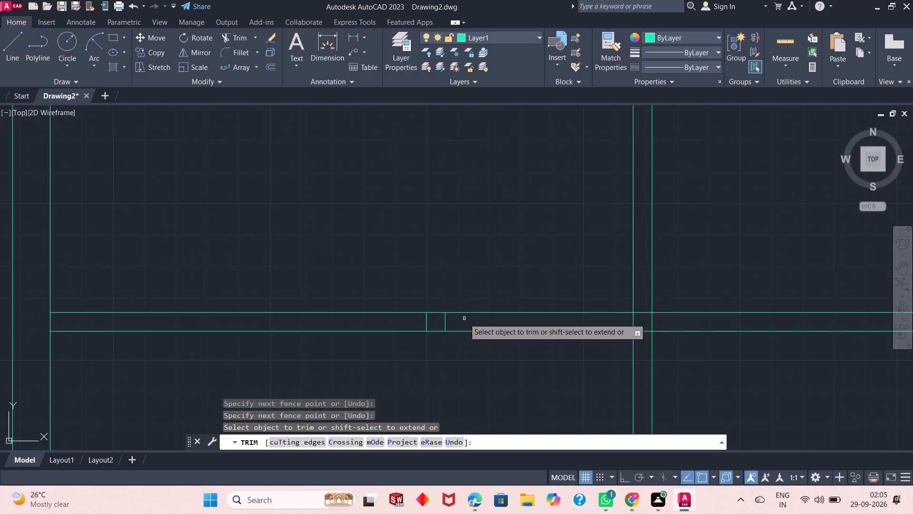
pyautogui.click(464, 318)
pyautogui.click(412, 324)
pyautogui.scroll(-4, 424, 314)
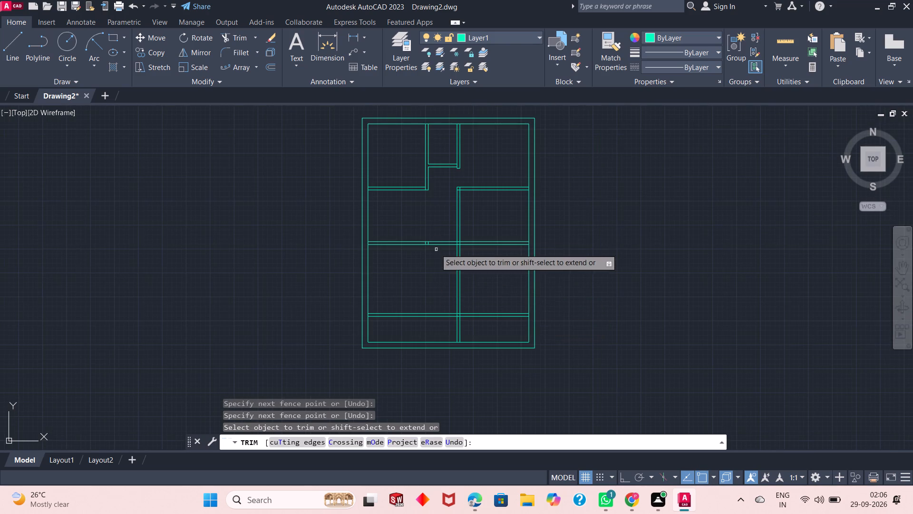
pyautogui.scroll(4, 431, 234)
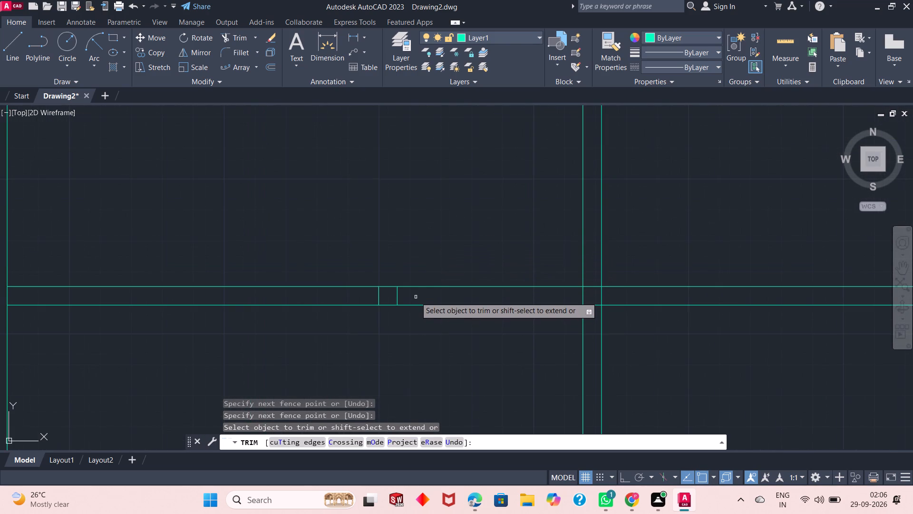
pyautogui.click(416, 297)
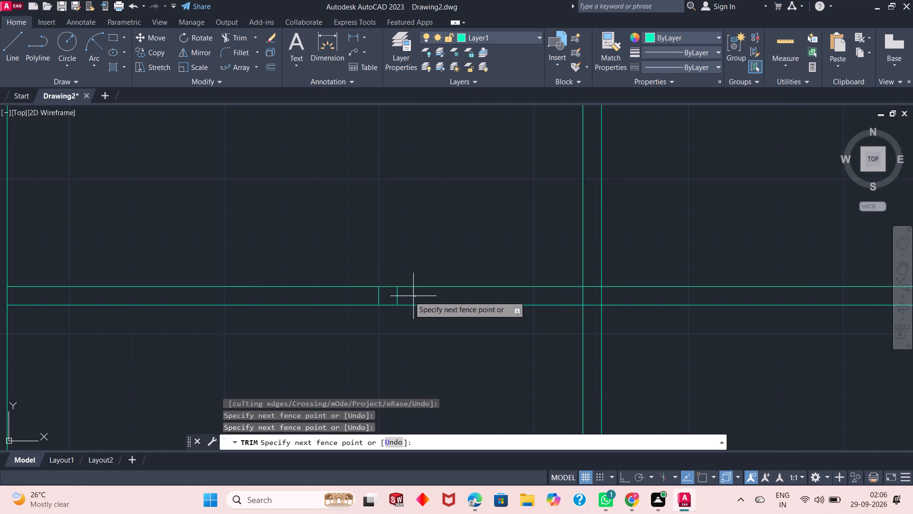
pyautogui.click(358, 292)
pyautogui.scroll(-5, 379, 278)
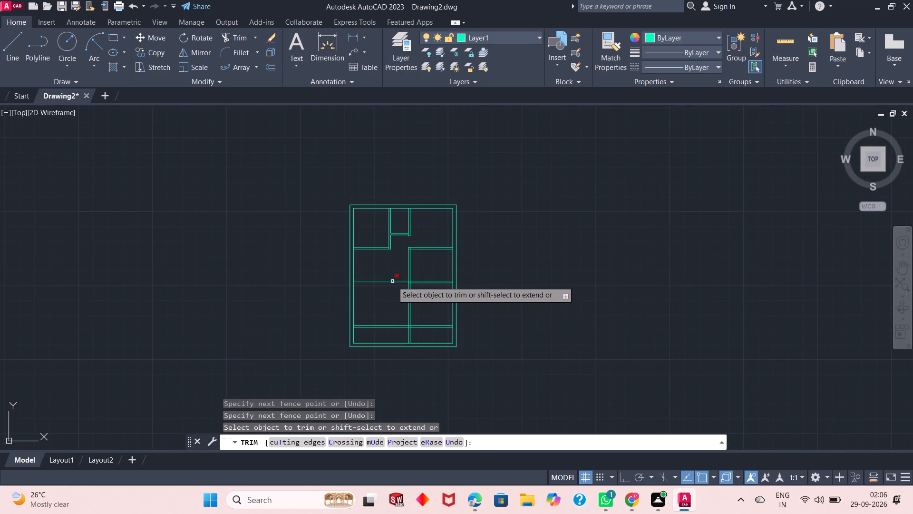
pyautogui.scroll(2, 392, 281)
pyautogui.scroll(-1, 405, 262)
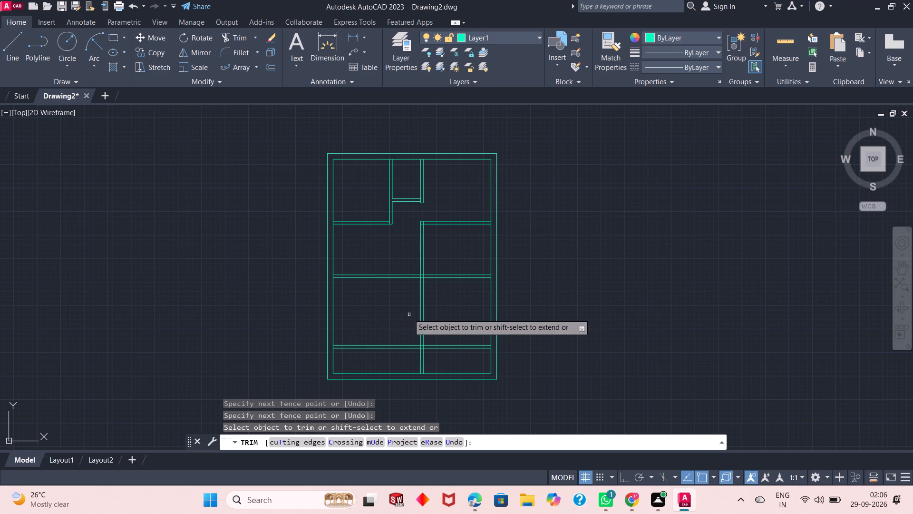
pyautogui.rightClick(527, 247)
pyautogui.click(544, 256)
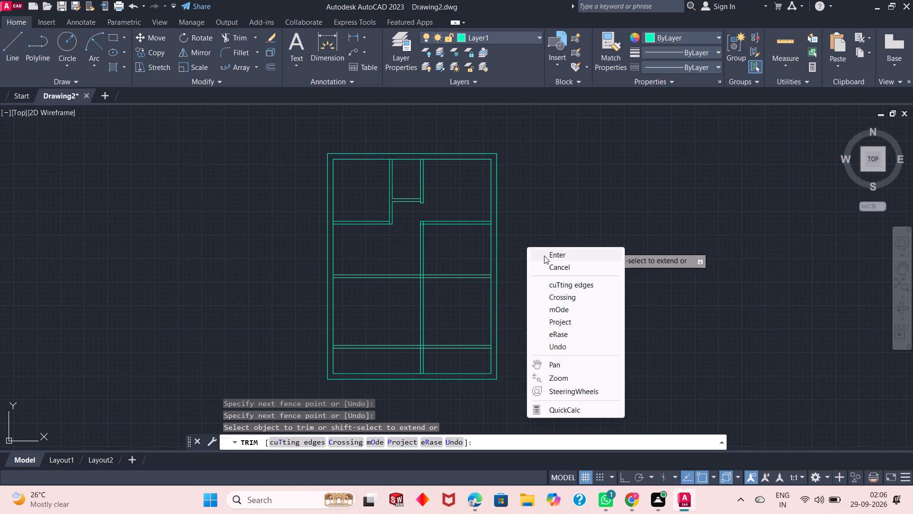
# Offset the right line of the second vertical partition 5'6" toward the right outer wall, using the Through option.
pyautogui.scroll(-2, 397, 303)
pyautogui.scroll(1, 397, 303)
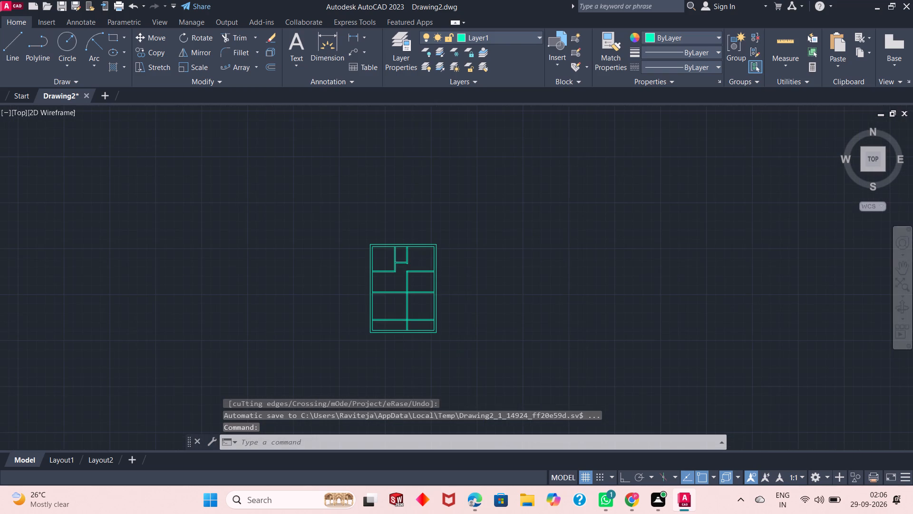
pyautogui.scroll(1, 397, 303)
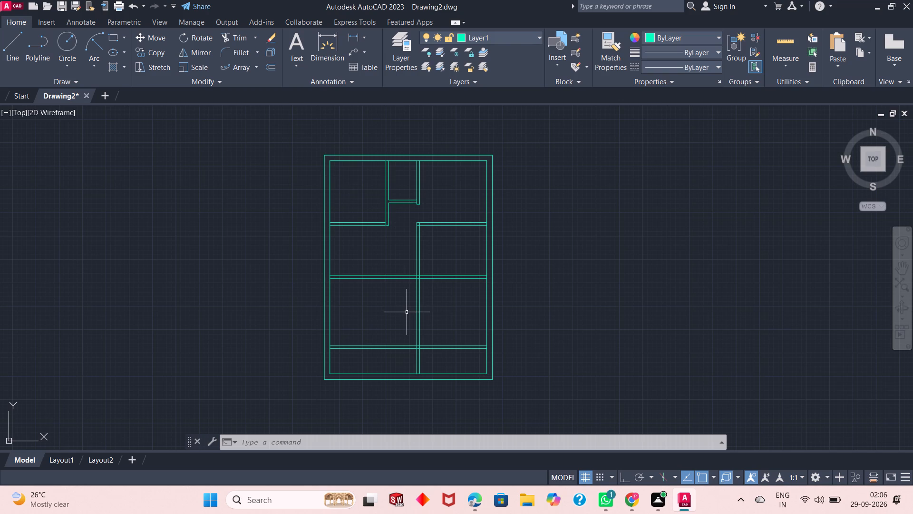
pyautogui.scroll(1, 426, 224)
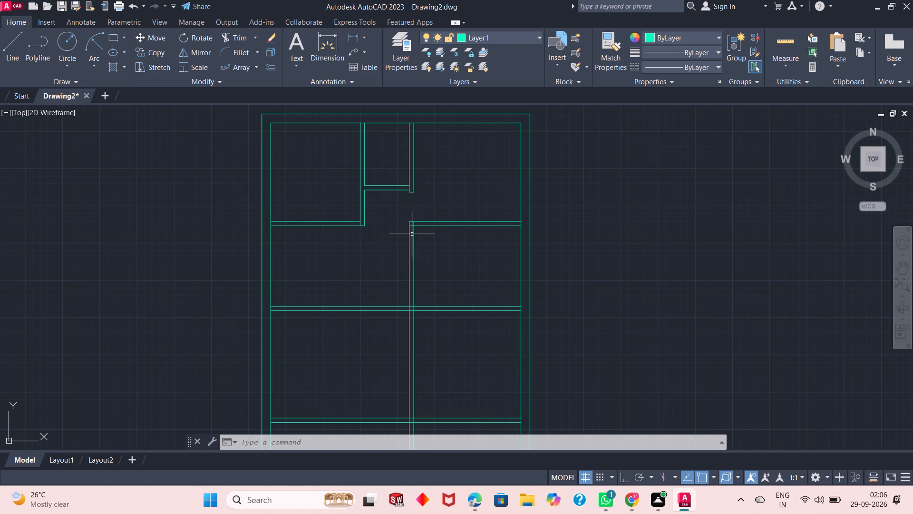
pyautogui.scroll(-2, 407, 255)
pyautogui.scroll(1, 407, 255)
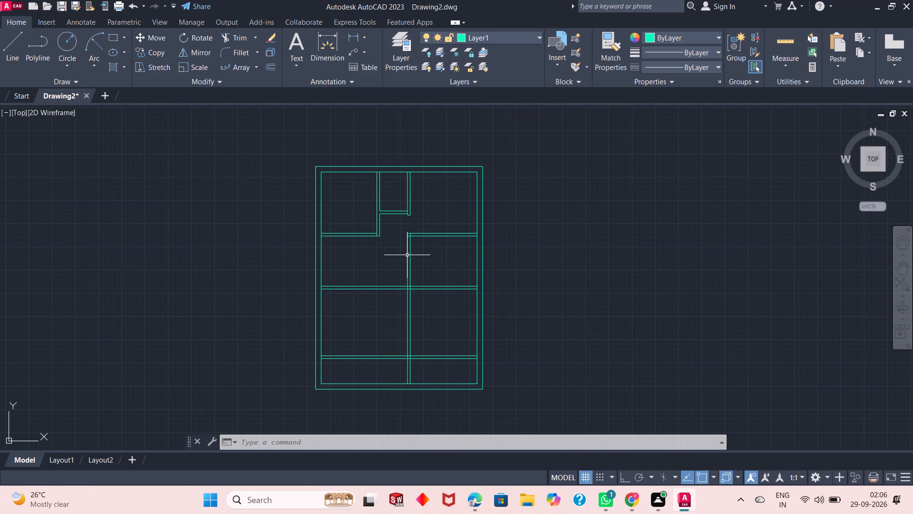
pyautogui.scroll(3, 437, 247)
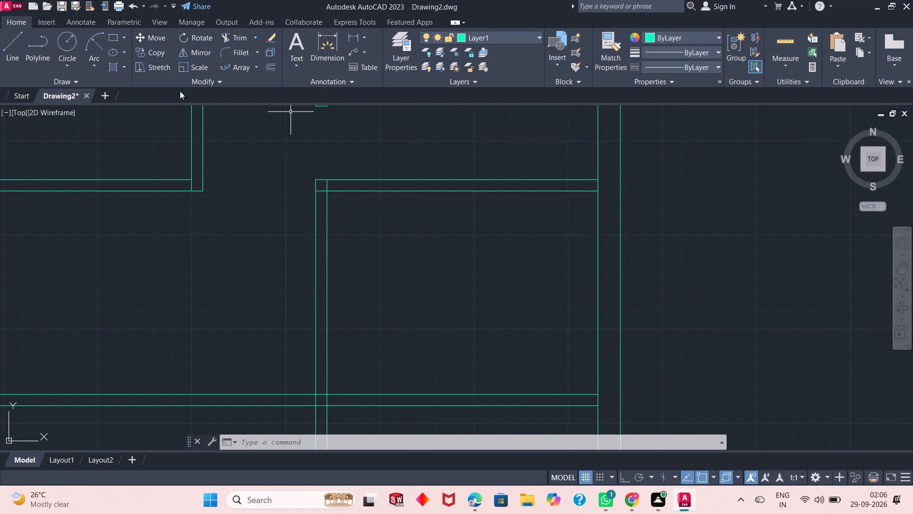
pyautogui.click(265, 67)
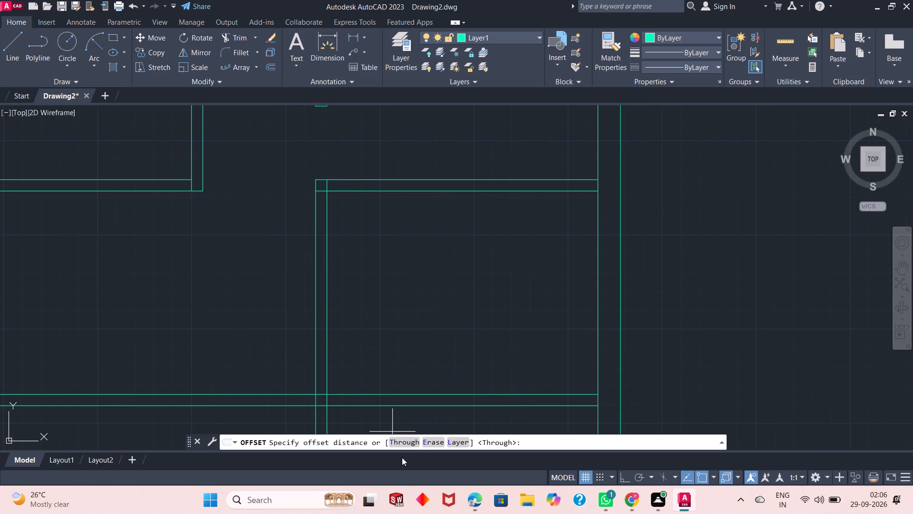
pyautogui.click(401, 439)
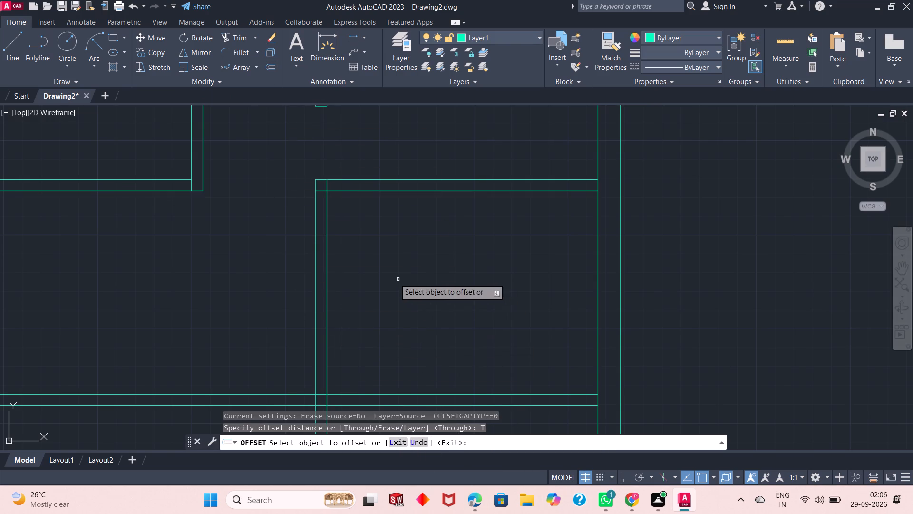
pyautogui.click(327, 319)
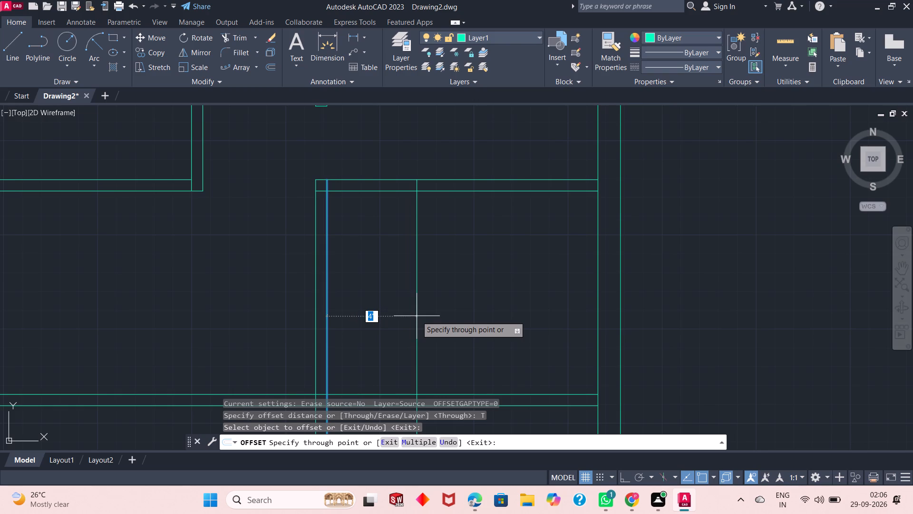
pyautogui.press('5')
pyautogui.press("'")
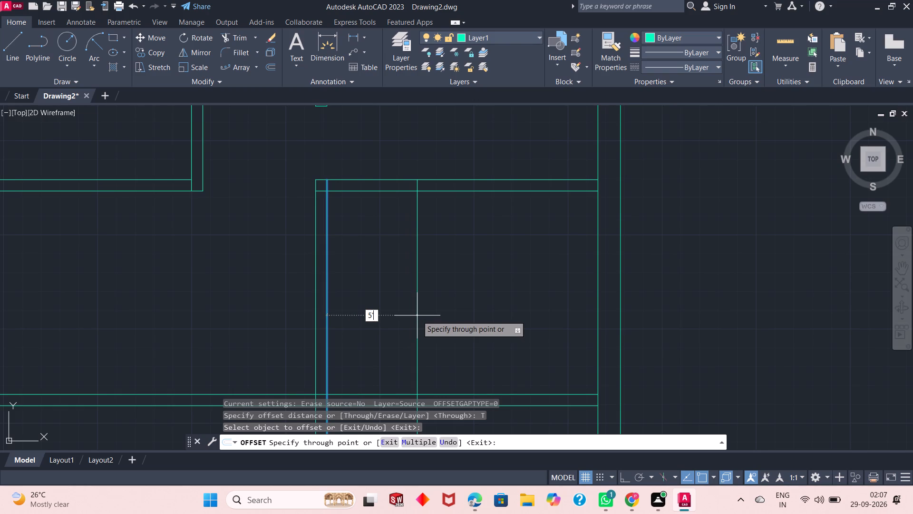
pyautogui.press('6')
pyautogui.hotkey('shift', '"')
pyautogui.press('Return')
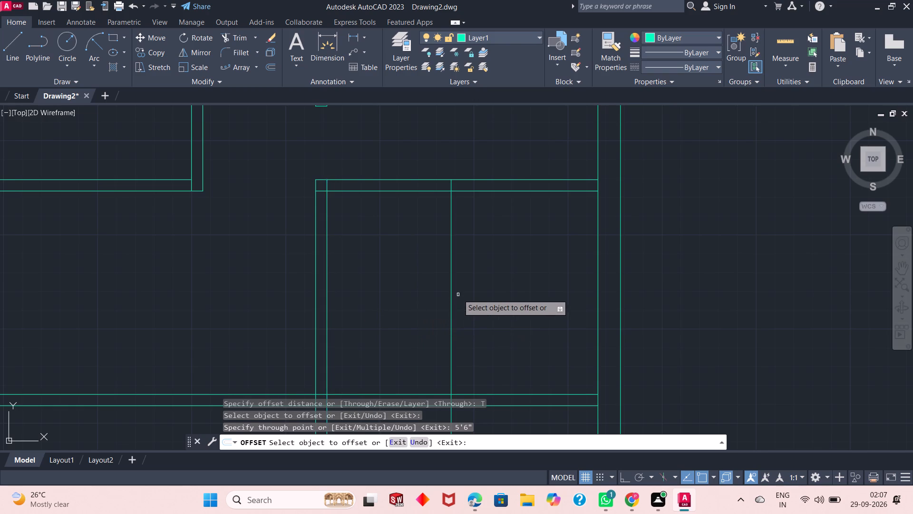
# Offset the newly added vertical line 6" toward the right outer wall as the third vertical partition's other face, and leave the Offset command.
pyautogui.click(450, 289)
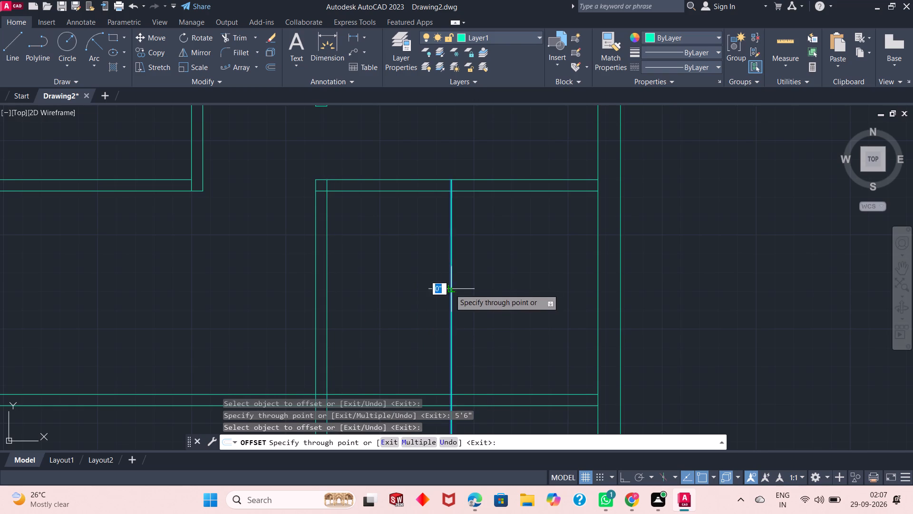
pyautogui.press('9')
pyautogui.press('BackSpace')
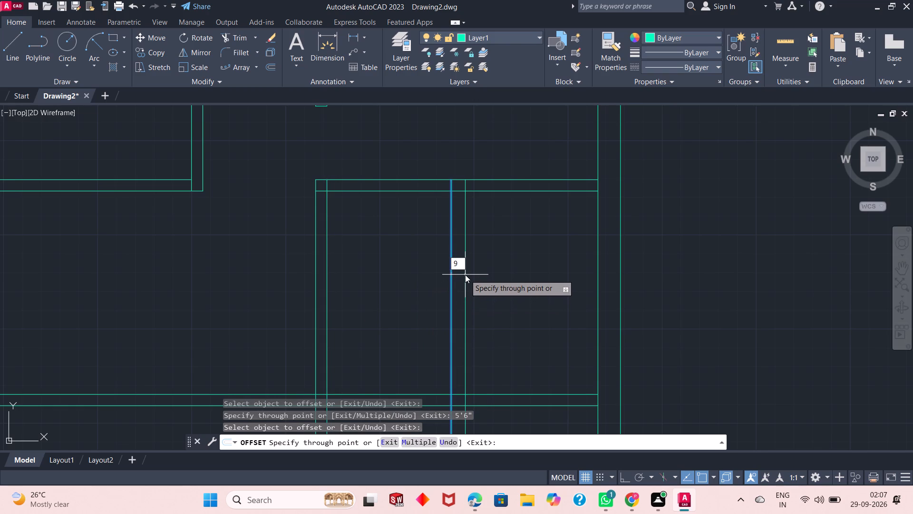
pyautogui.write('6"')
pyautogui.press('Return')
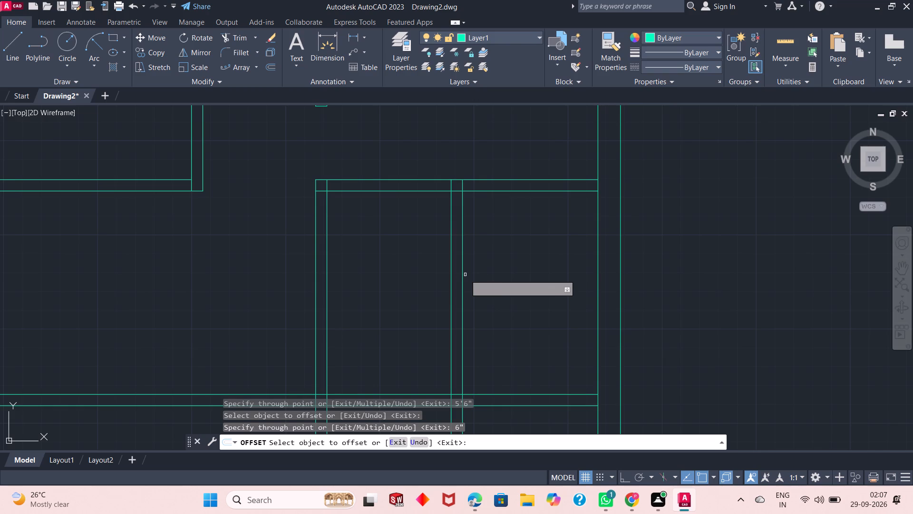
pyautogui.click(463, 277)
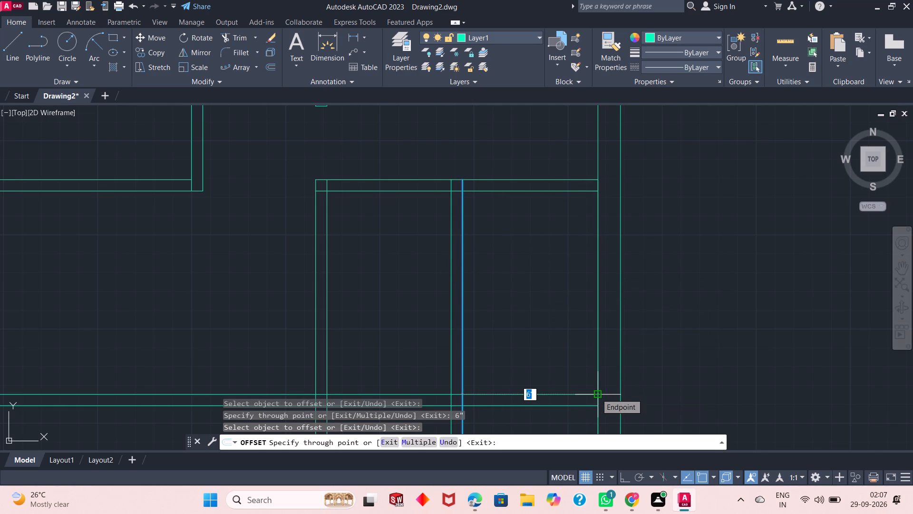
pyautogui.press('Escape')
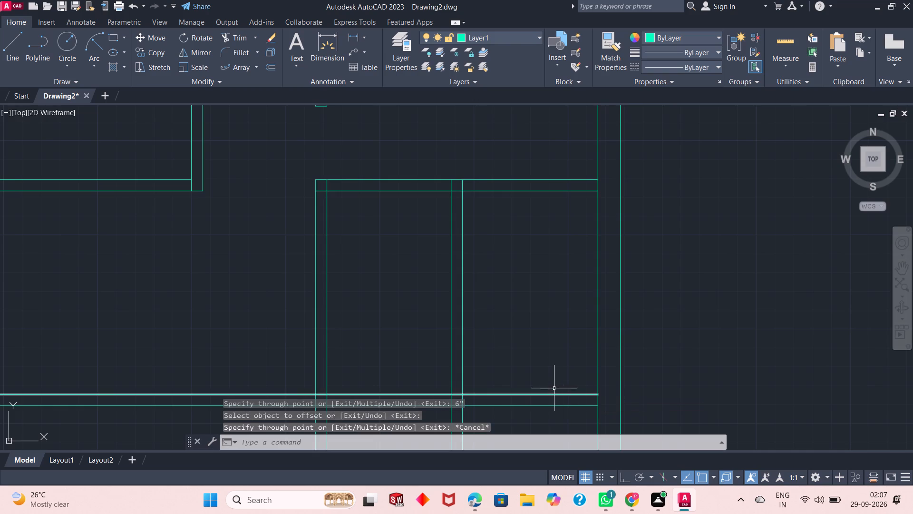
# Using Through offsets, copy the lower line of the horizontal partition atop the right-side rooms 5'3" downward, offset that copy another 6" down, and finish Offset.
pyautogui.scroll(-1, 512, 313)
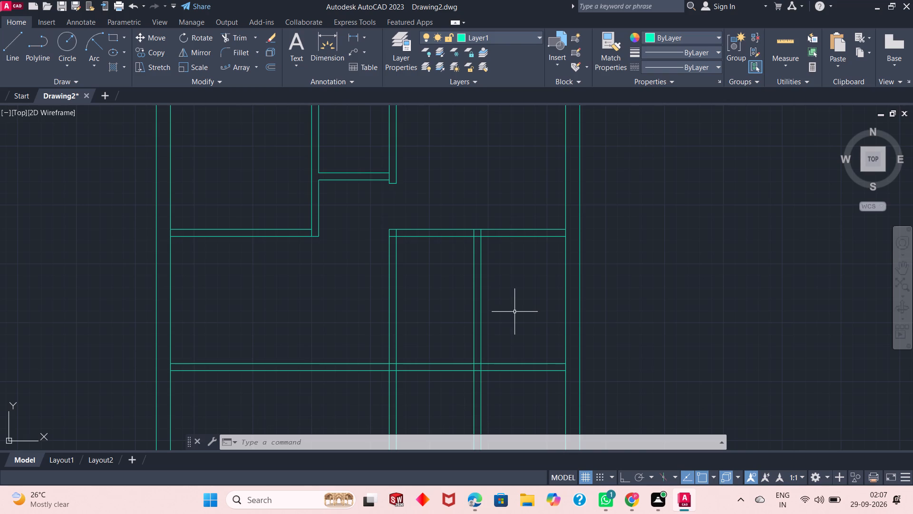
pyautogui.click(270, 72)
pyautogui.click(399, 440)
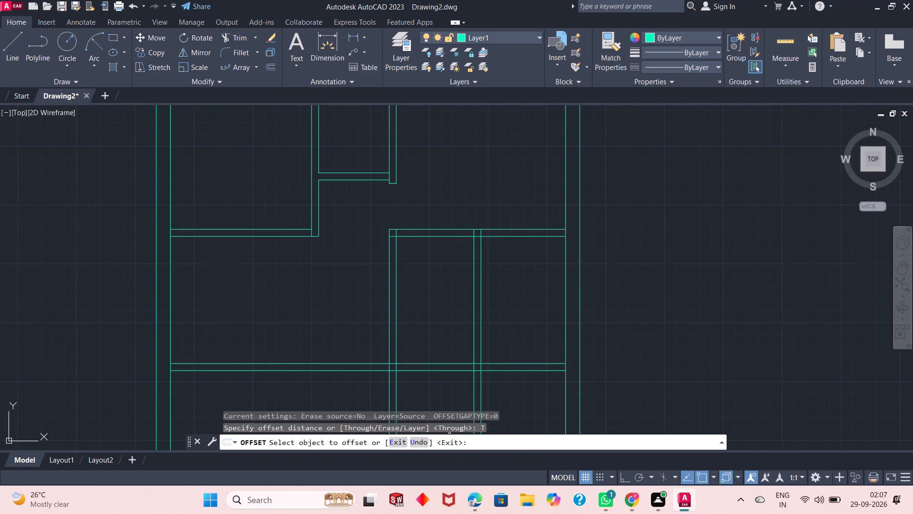
pyautogui.click(524, 238)
pyautogui.click(531, 237)
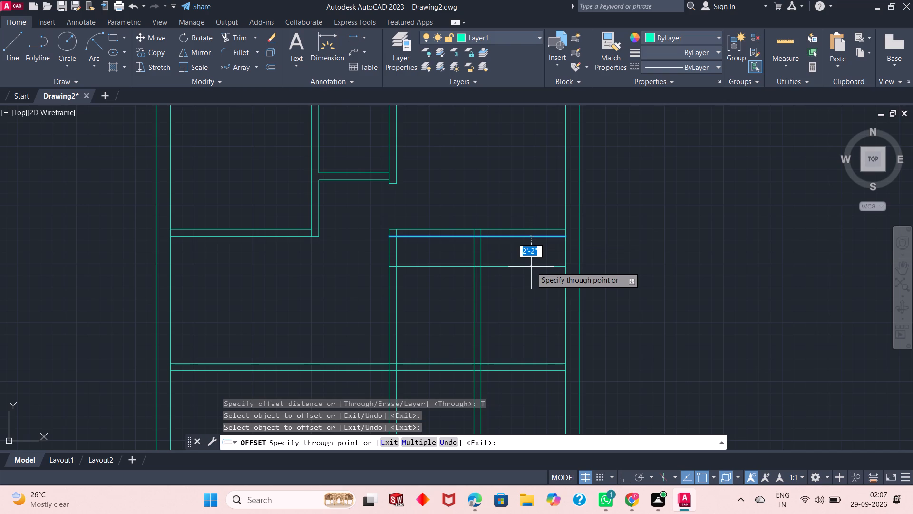
pyautogui.write('5\'3"')
pyautogui.press('Return')
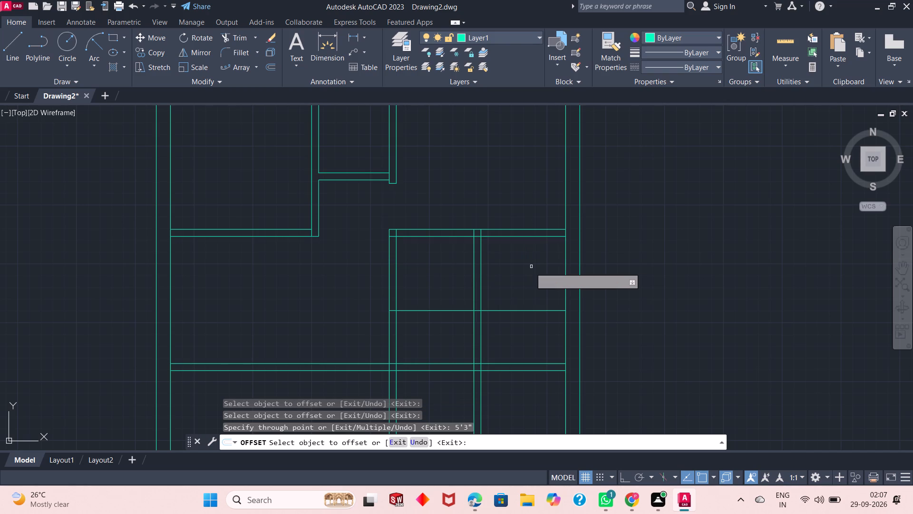
pyautogui.click(532, 310)
pyautogui.write('6"')
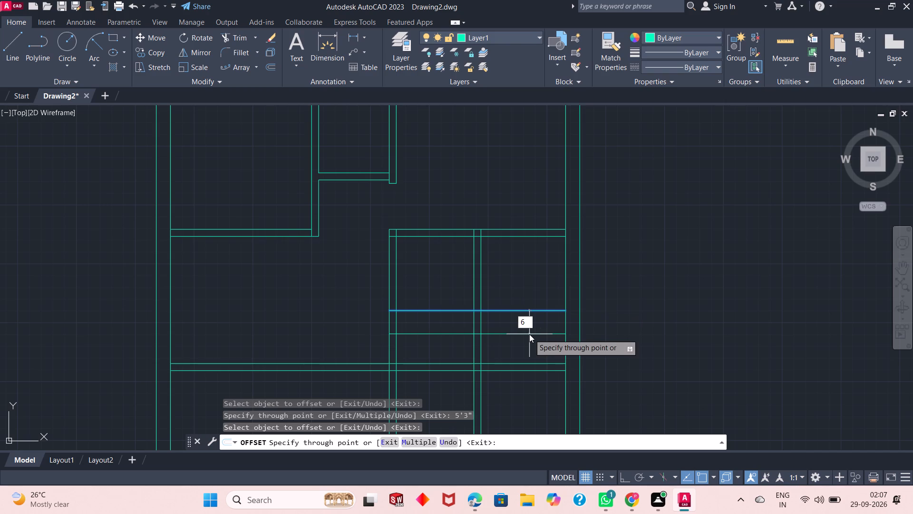
pyautogui.press('Return')
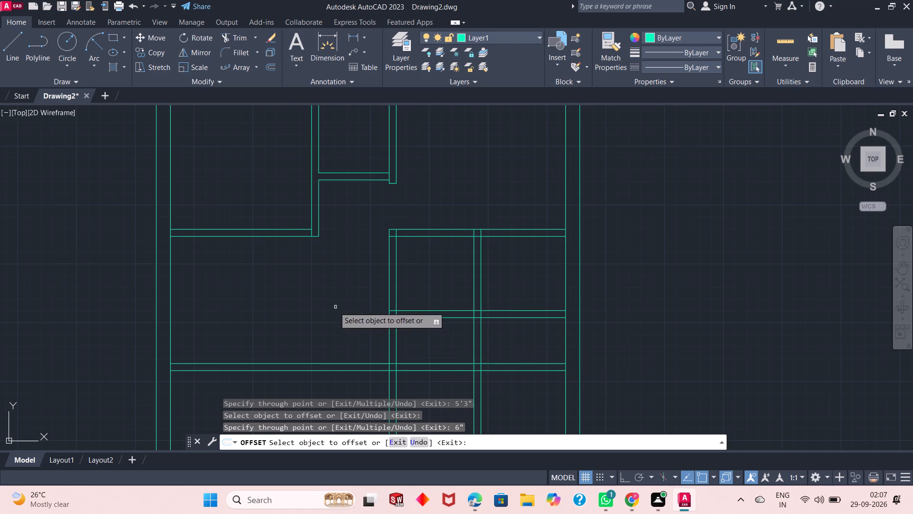
pyautogui.rightClick(334, 307)
pyautogui.click(344, 313)
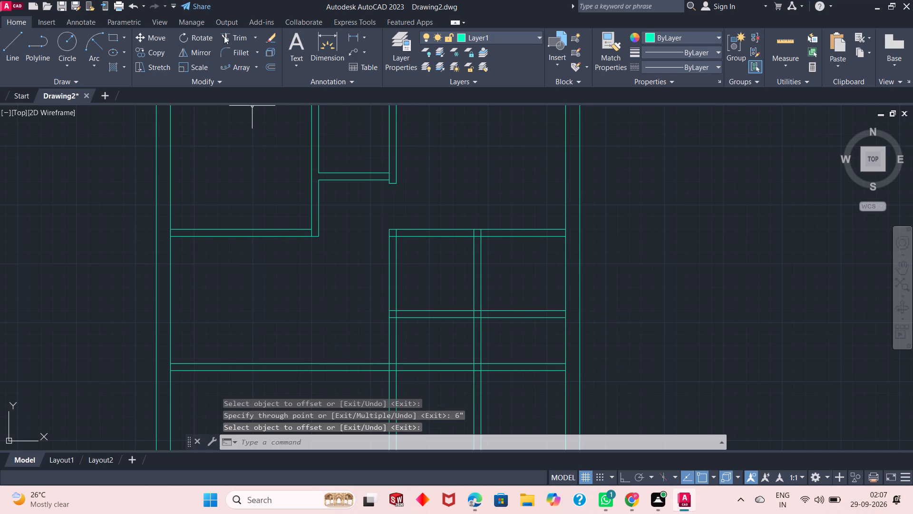
# Below the new horizontal partition, trim the mid-plan partition right of the second vertical partition and the third vertical partition down to the lowest horizontal partition.
pyautogui.click(226, 36)
pyautogui.scroll(-1, 438, 263)
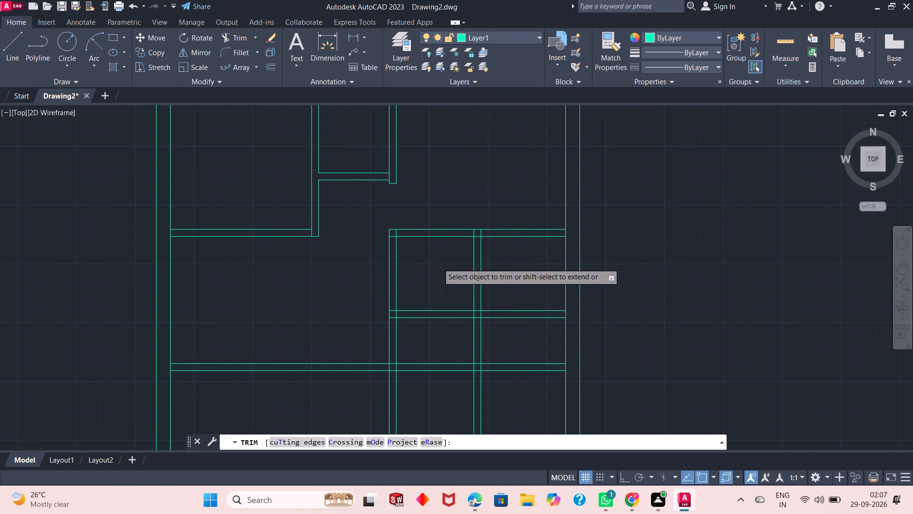
pyautogui.scroll(-1, 452, 301)
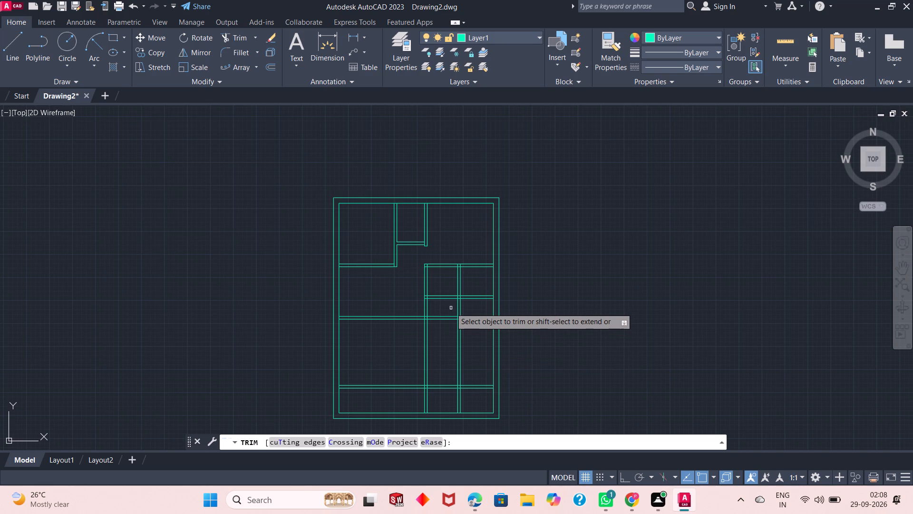
pyautogui.click(451, 308)
pyautogui.click(437, 340)
pyautogui.click(478, 311)
pyautogui.click(458, 328)
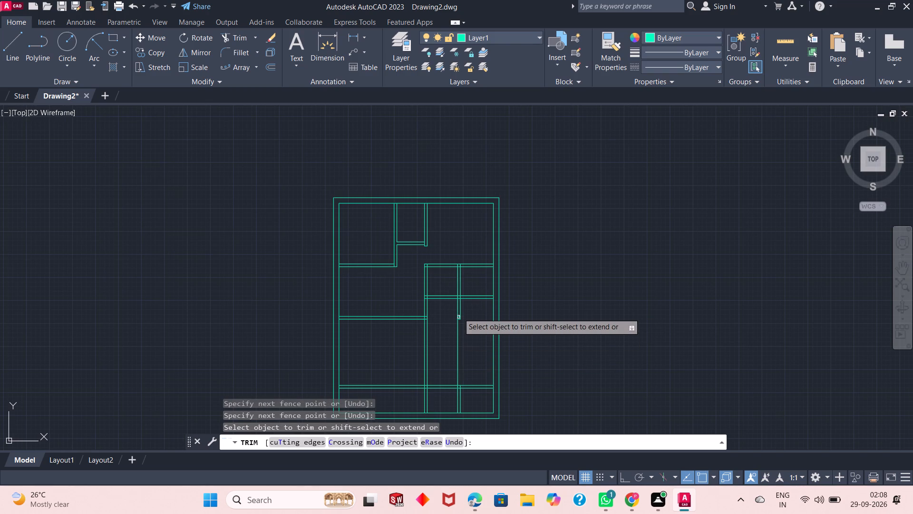
pyautogui.click(470, 307)
pyautogui.click(445, 332)
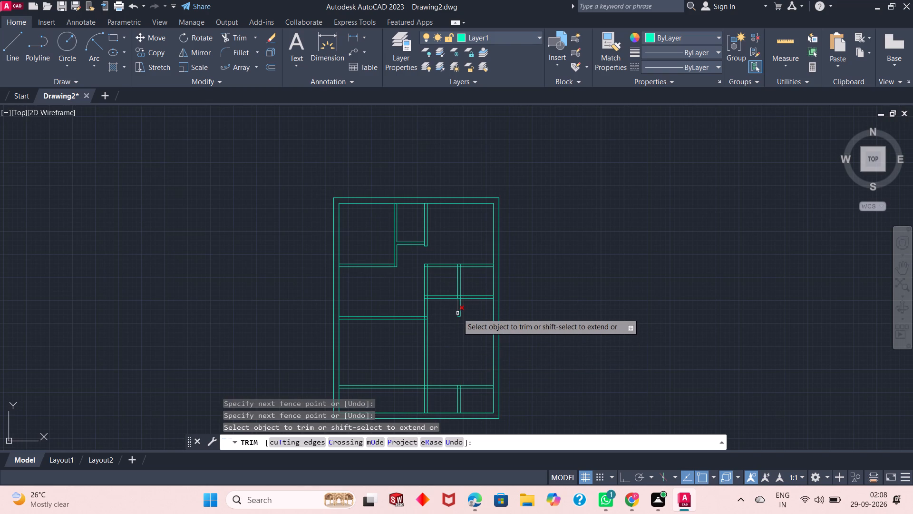
pyautogui.click(445, 311)
pyautogui.click(470, 311)
pyautogui.click(463, 313)
pyautogui.click(454, 319)
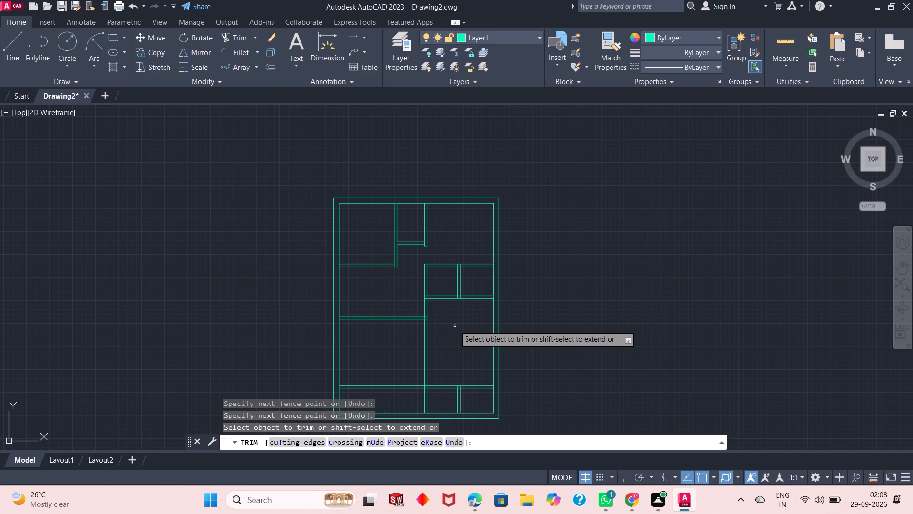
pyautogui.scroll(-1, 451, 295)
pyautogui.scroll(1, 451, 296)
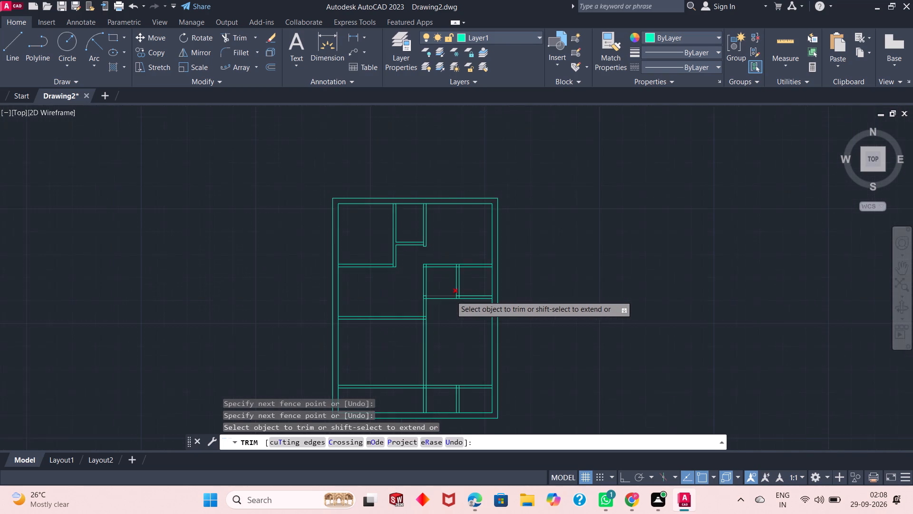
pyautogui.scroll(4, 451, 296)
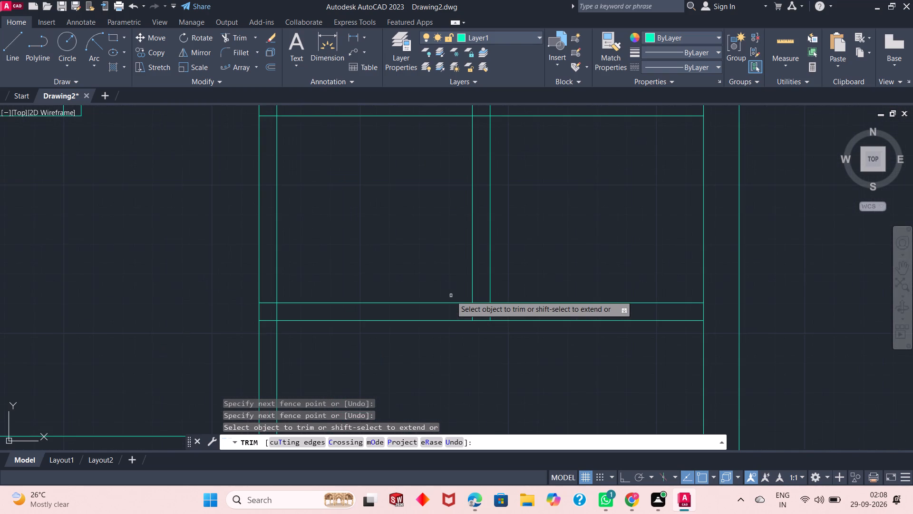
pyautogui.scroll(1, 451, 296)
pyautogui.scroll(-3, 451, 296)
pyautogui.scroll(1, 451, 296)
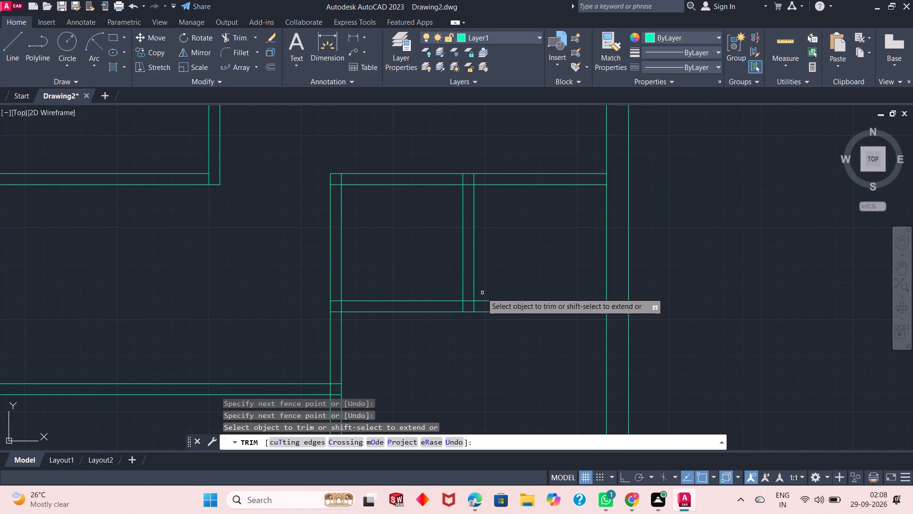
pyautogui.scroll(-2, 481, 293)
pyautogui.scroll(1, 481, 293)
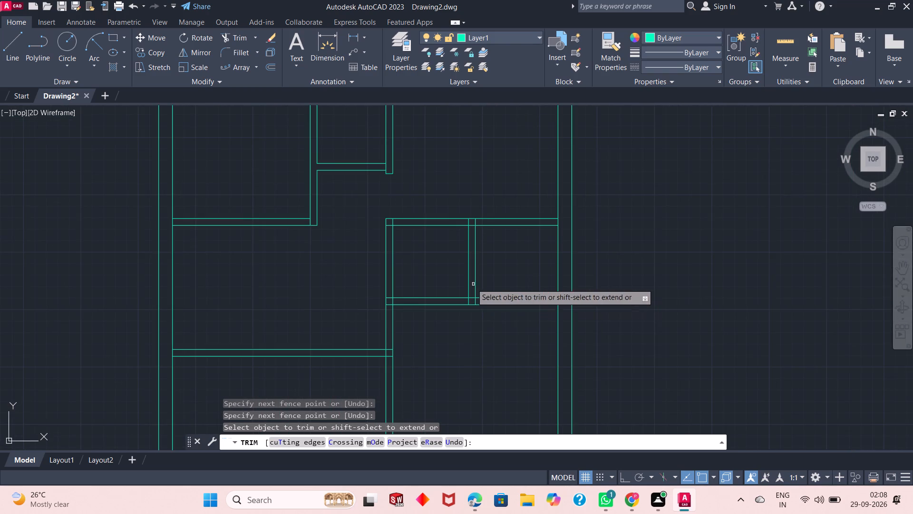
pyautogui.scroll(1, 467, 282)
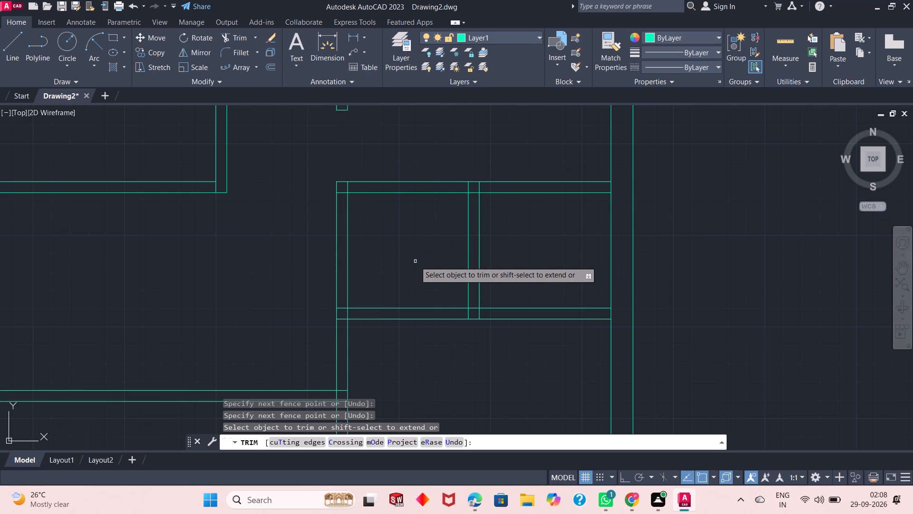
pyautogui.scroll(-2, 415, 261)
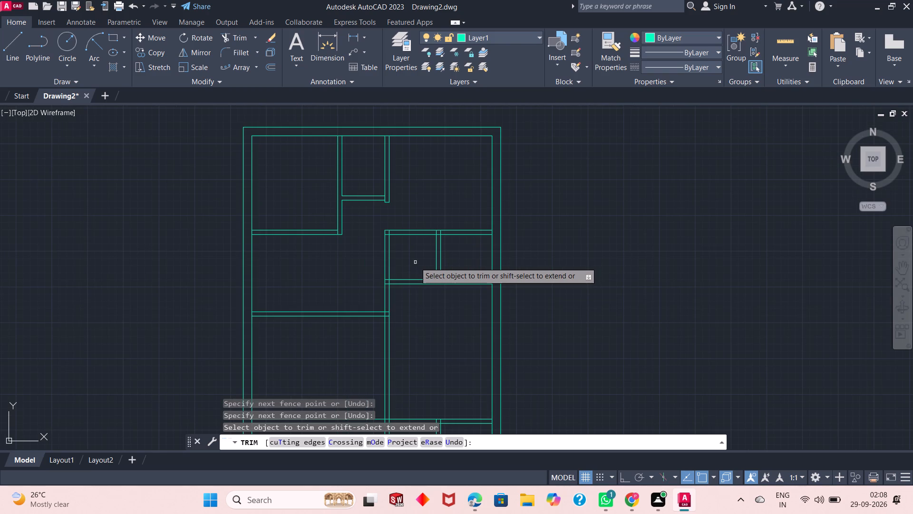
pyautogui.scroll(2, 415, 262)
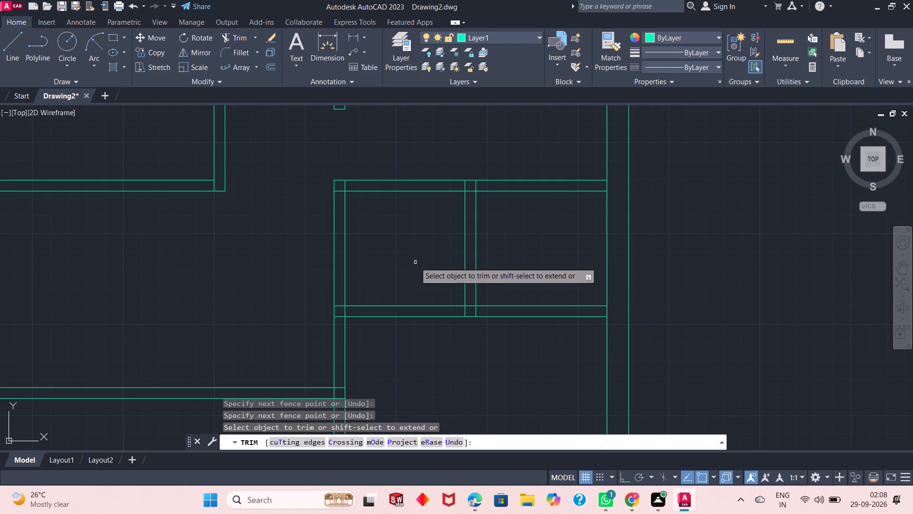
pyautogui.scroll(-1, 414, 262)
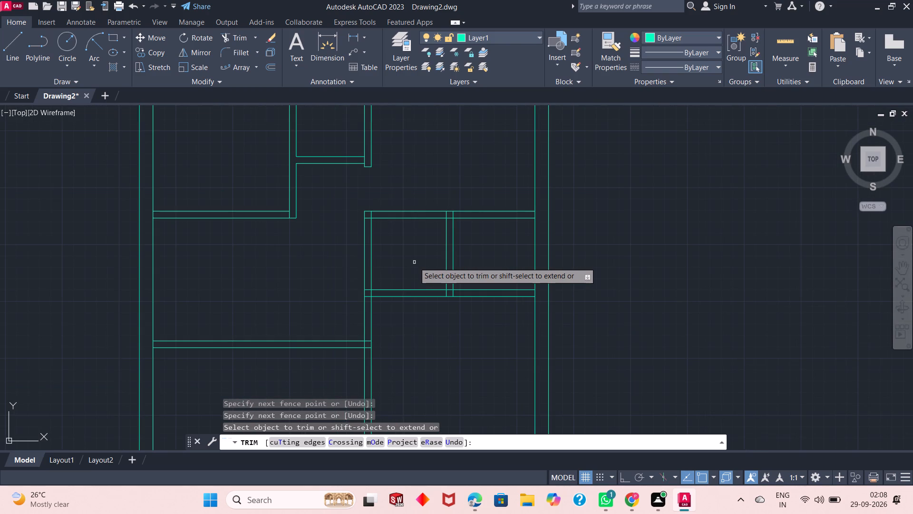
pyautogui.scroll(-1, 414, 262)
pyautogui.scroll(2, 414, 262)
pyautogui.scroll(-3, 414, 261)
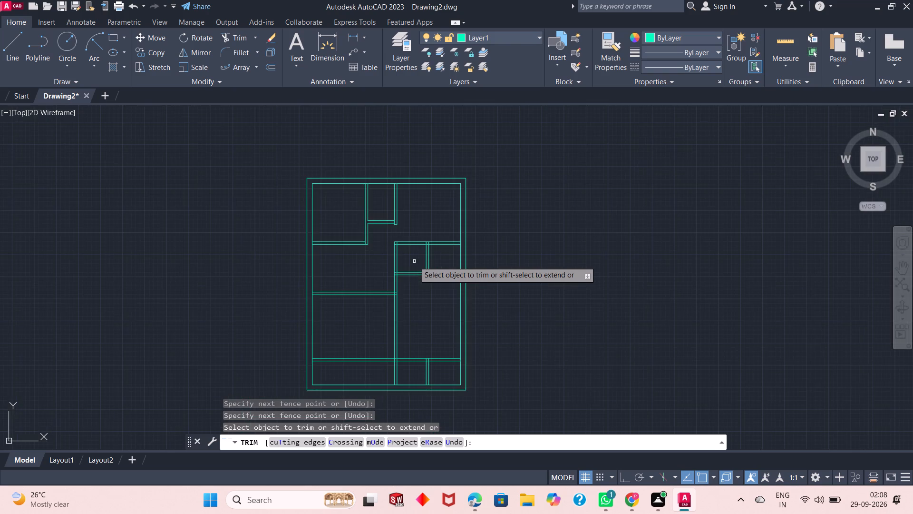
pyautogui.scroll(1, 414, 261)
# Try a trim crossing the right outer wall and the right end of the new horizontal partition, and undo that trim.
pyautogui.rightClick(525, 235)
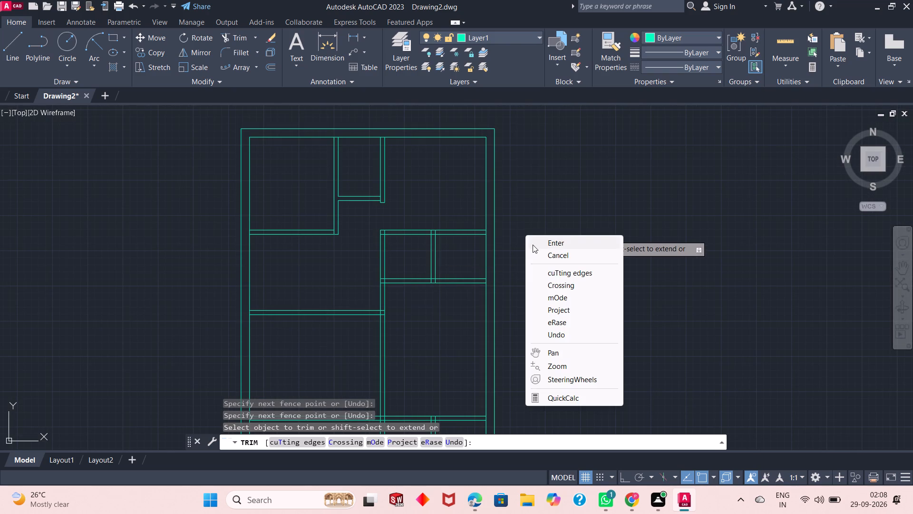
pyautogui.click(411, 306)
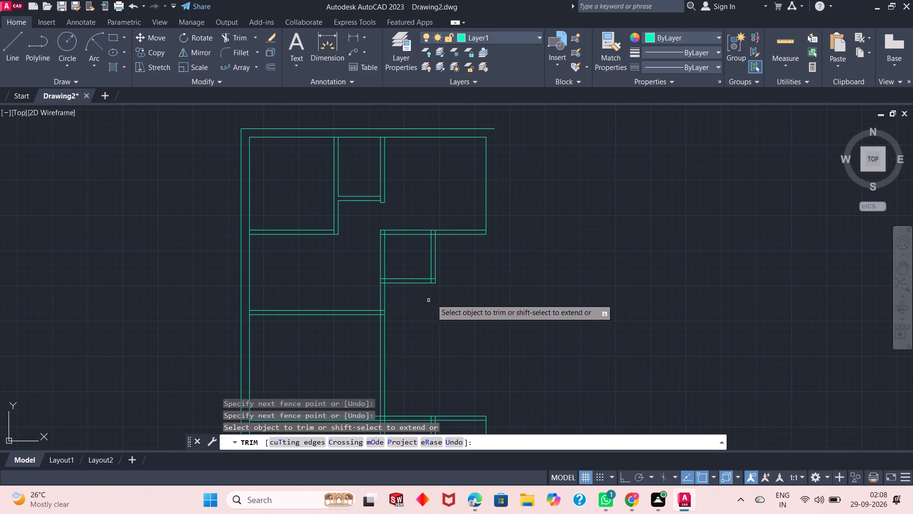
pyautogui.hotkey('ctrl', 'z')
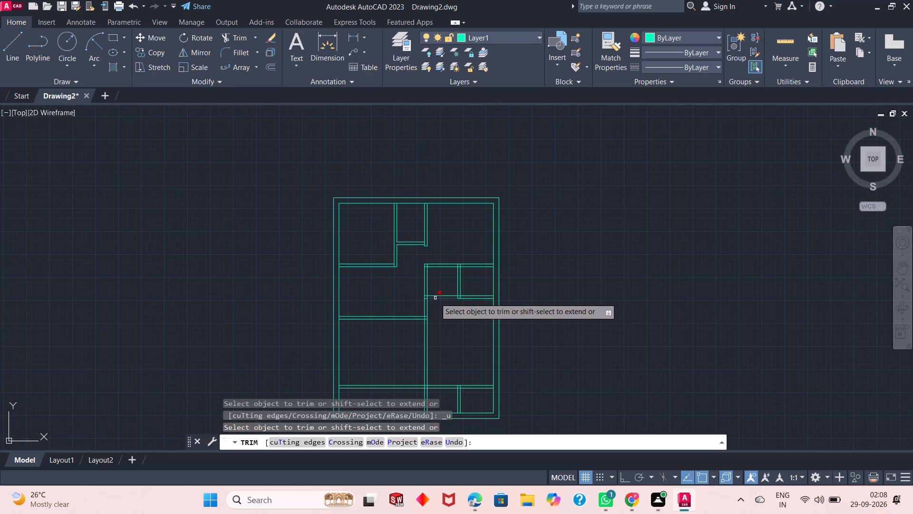
# Trim the overlapping line pieces where the third vertical partition meets the horizontal partitions above and below the two small rooms, opening both wall junctions.
pyautogui.scroll(4, 471, 297)
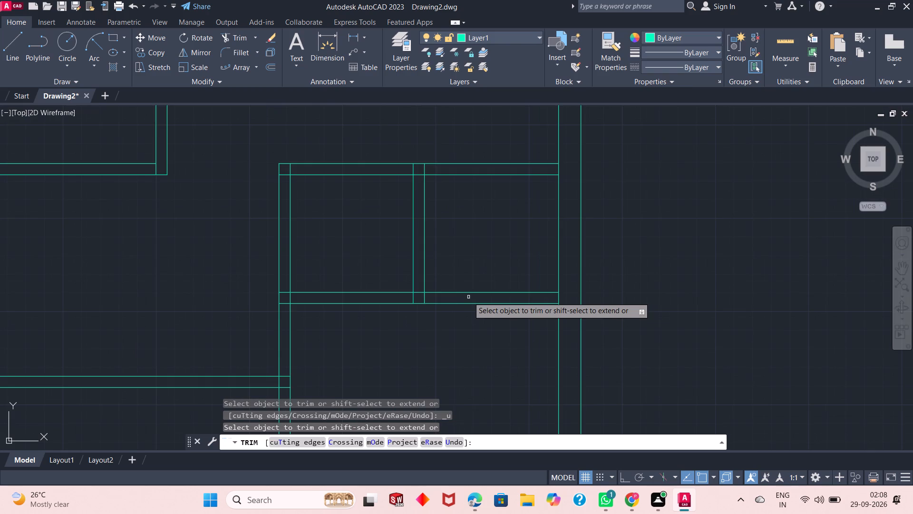
pyautogui.scroll(-1, 469, 299)
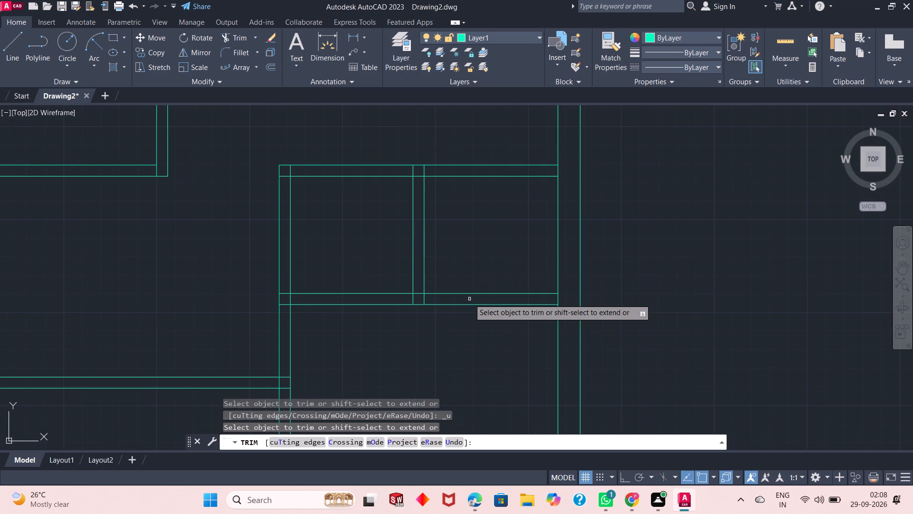
pyautogui.scroll(1, 417, 172)
pyautogui.moveTo(367, 164); pyautogui.dragTo(372, 165)
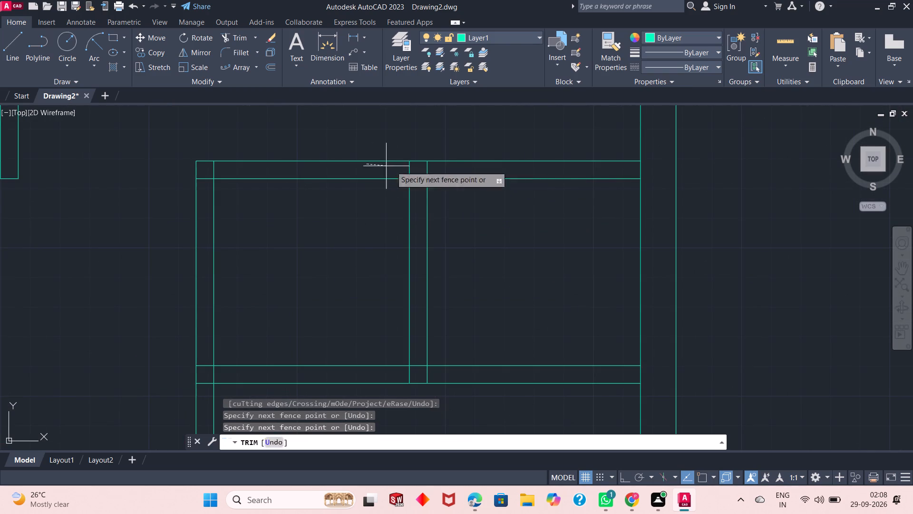
pyautogui.click(459, 168)
pyautogui.click(416, 170)
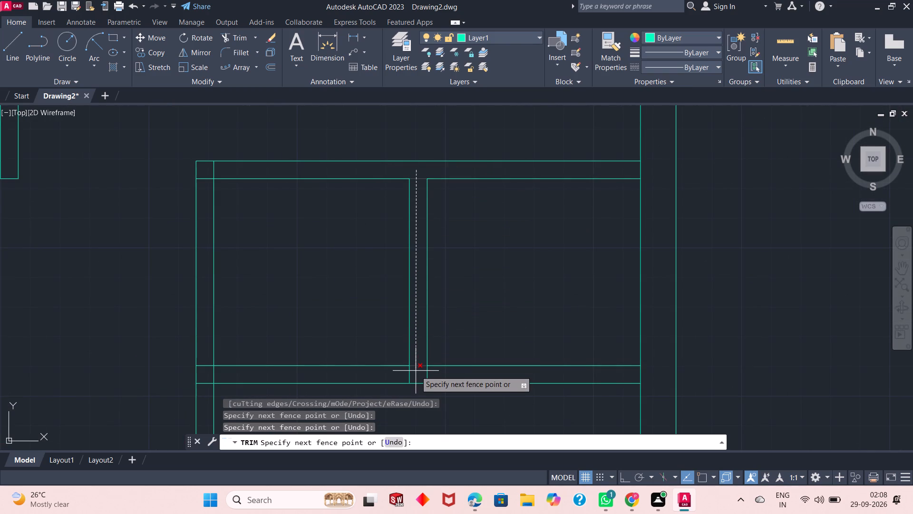
pyautogui.click(416, 371)
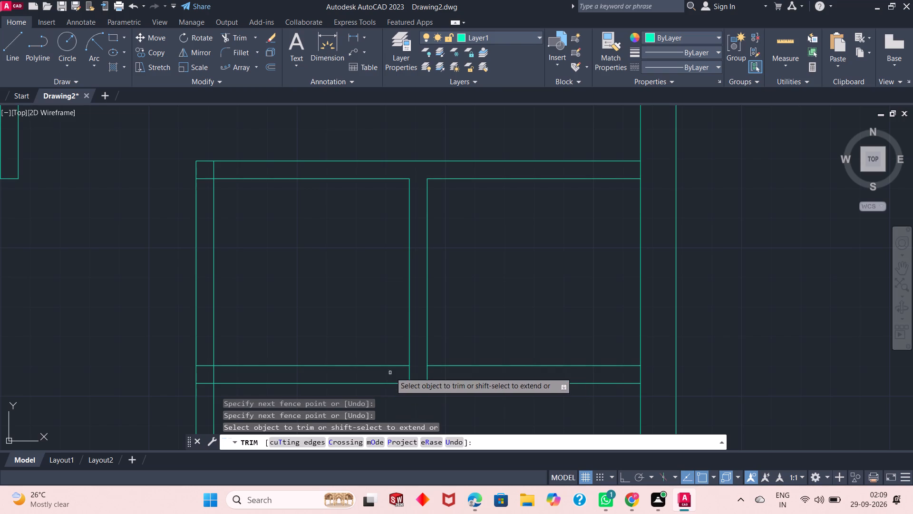
pyautogui.click(390, 372)
pyautogui.click(455, 371)
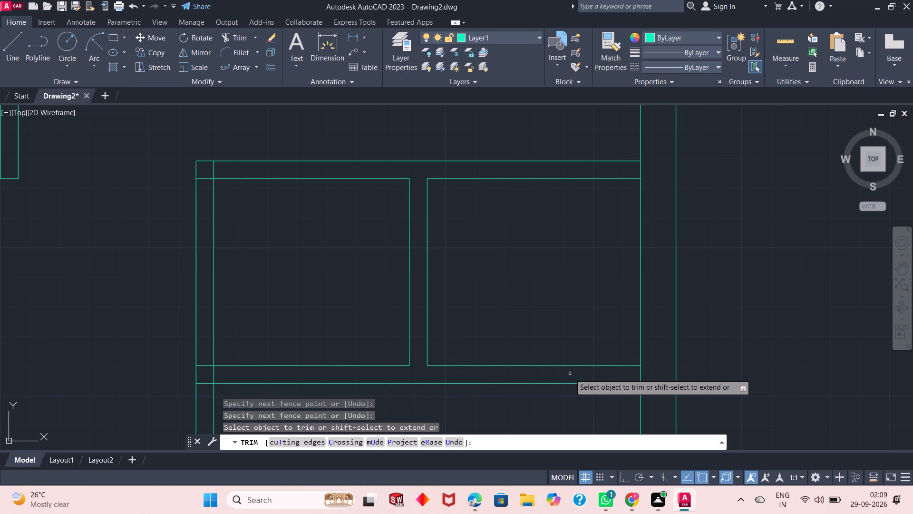
# Trim the overlapping line pieces where the horizontal partition below the two small rooms meets the right outer wall and the second vertical partition.
pyautogui.click(626, 373)
pyautogui.click(651, 373)
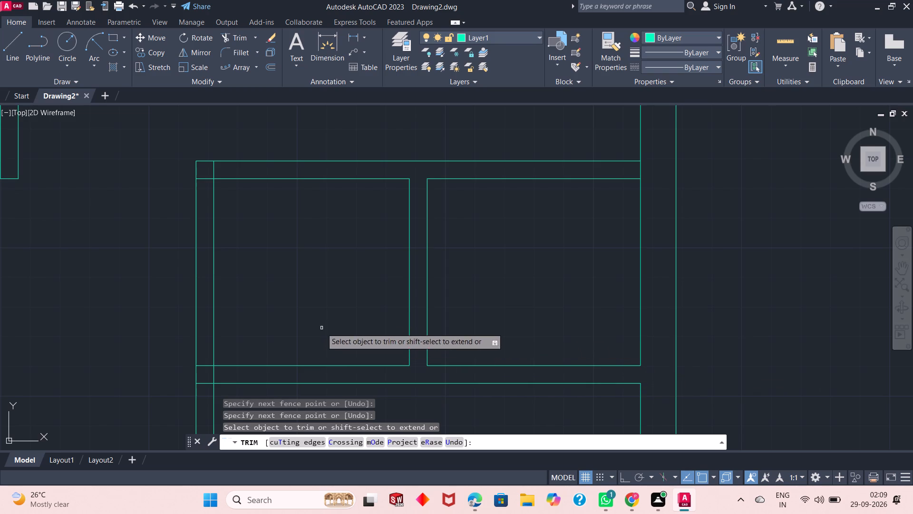
pyautogui.click(203, 349)
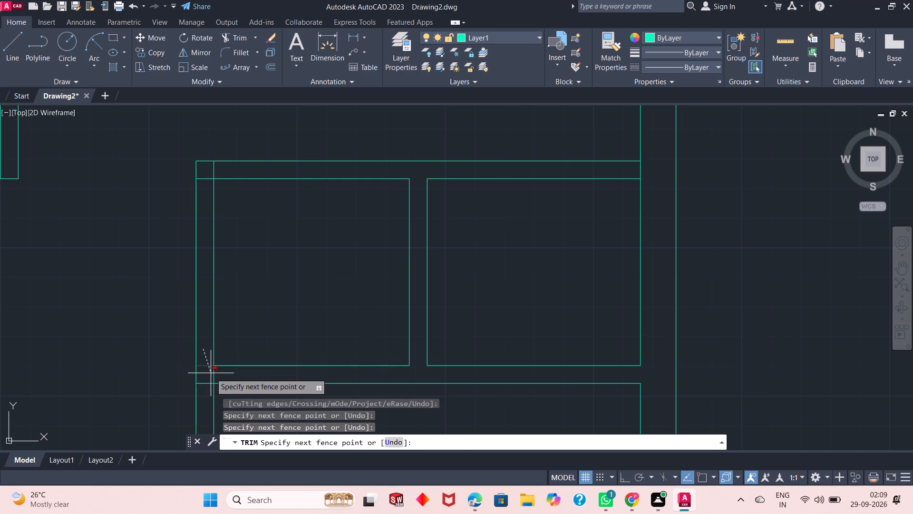
pyautogui.click(211, 373)
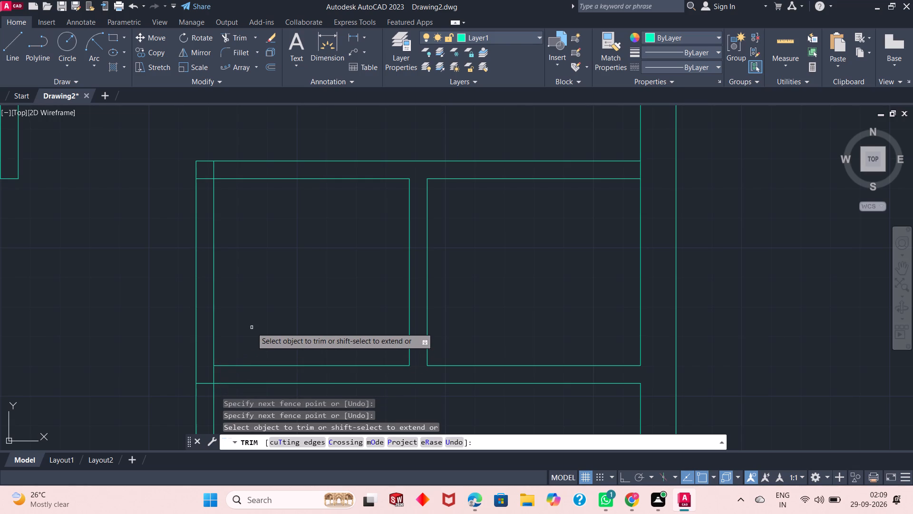
# Trim away both lines of the third vertical partition's remaining piece below the lowest horizontal partition.
pyautogui.scroll(-2, 252, 327)
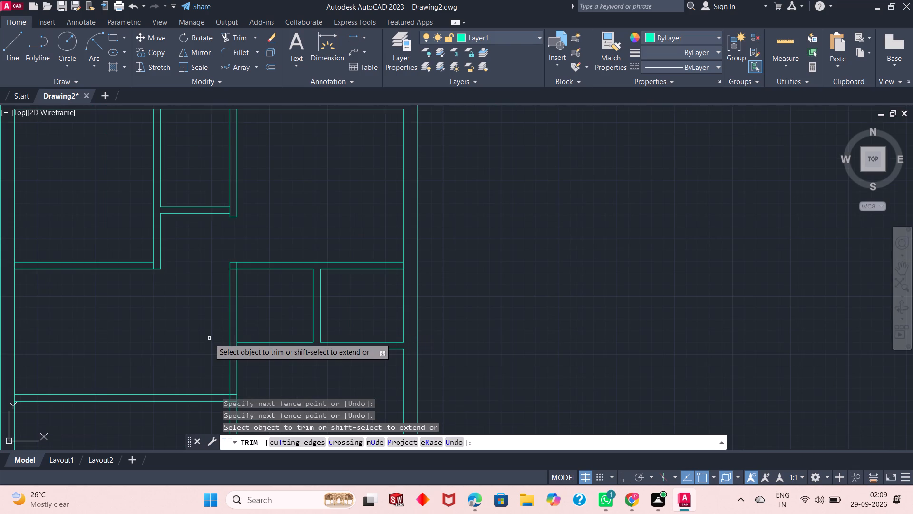
pyautogui.scroll(-1, 209, 338)
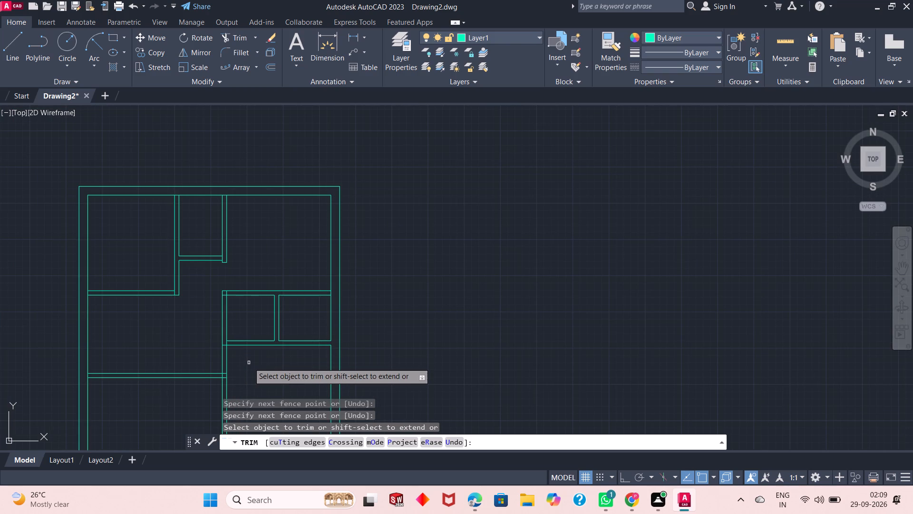
pyautogui.scroll(1, 252, 360)
pyautogui.scroll(-4, 252, 360)
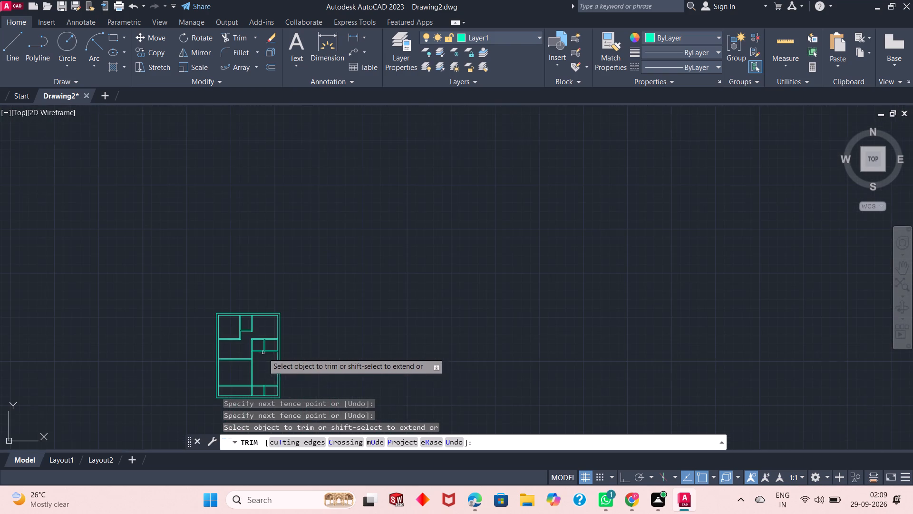
pyautogui.scroll(1, 271, 376)
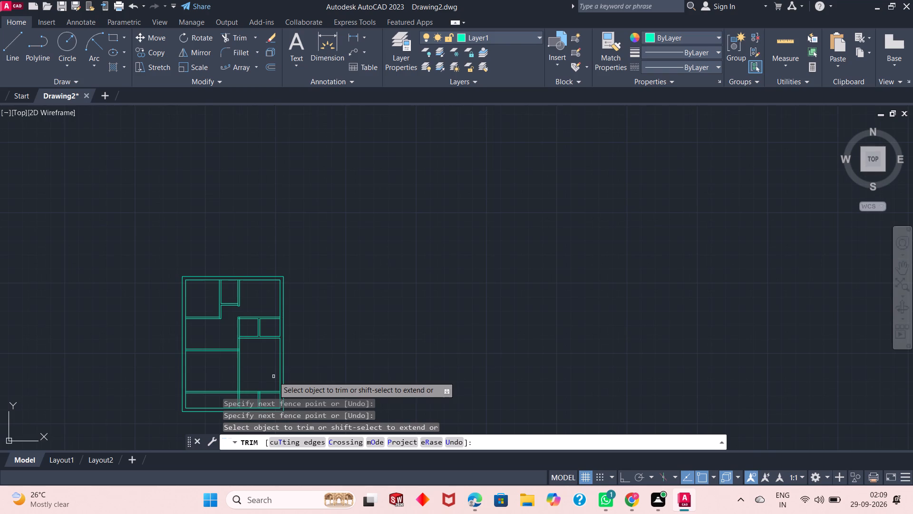
pyautogui.scroll(-1, 273, 376)
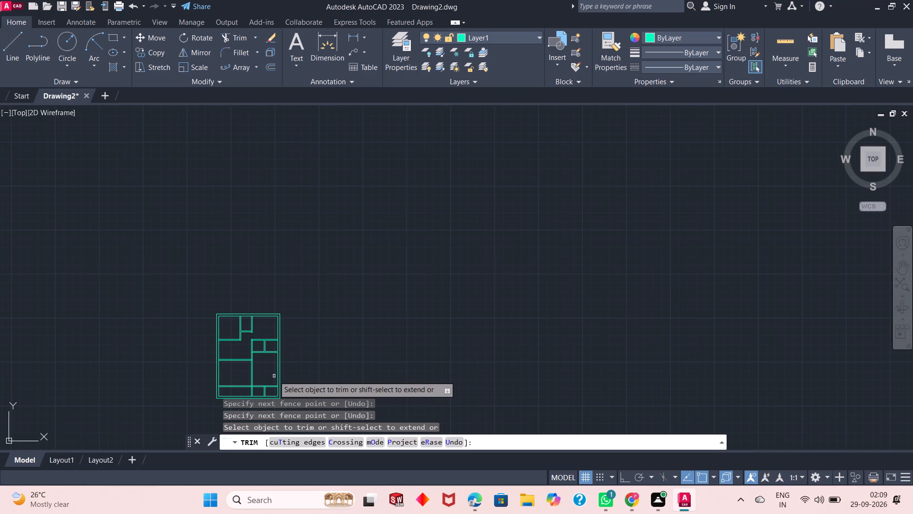
pyautogui.scroll(-1, 274, 367)
pyautogui.scroll(2, 268, 379)
pyautogui.scroll(-1, 286, 336)
pyautogui.scroll(1, 254, 381)
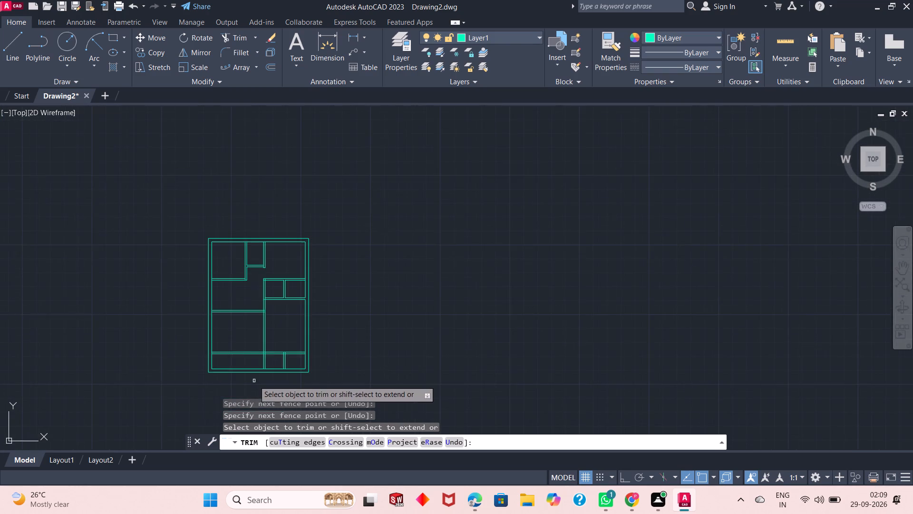
pyautogui.scroll(2, 254, 381)
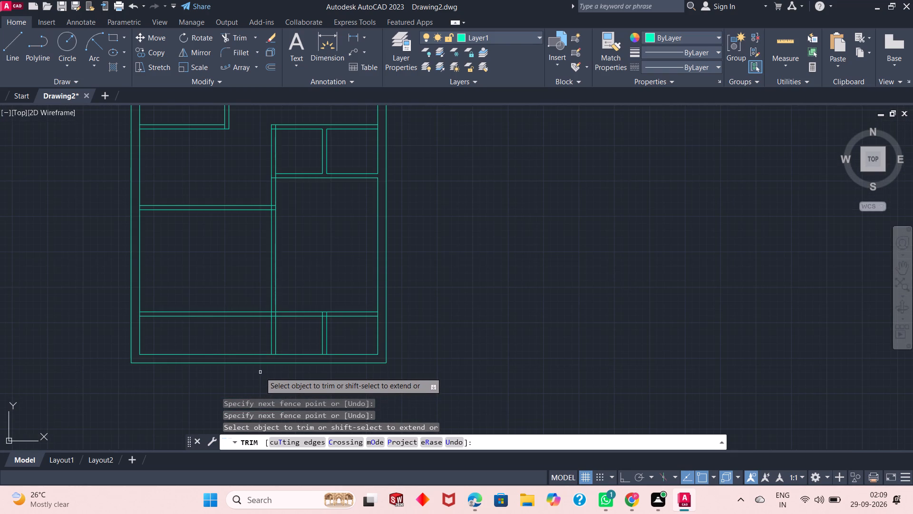
pyautogui.click(350, 336)
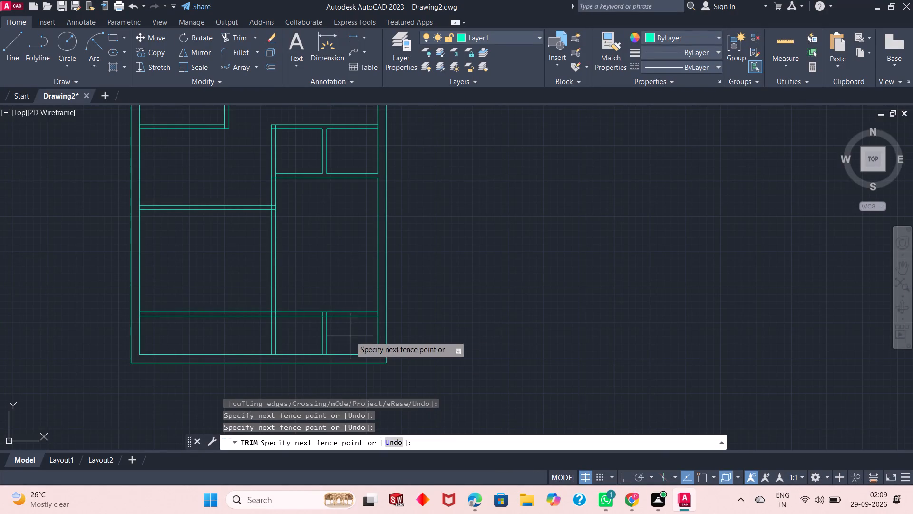
pyautogui.click(315, 335)
pyautogui.click(315, 335)
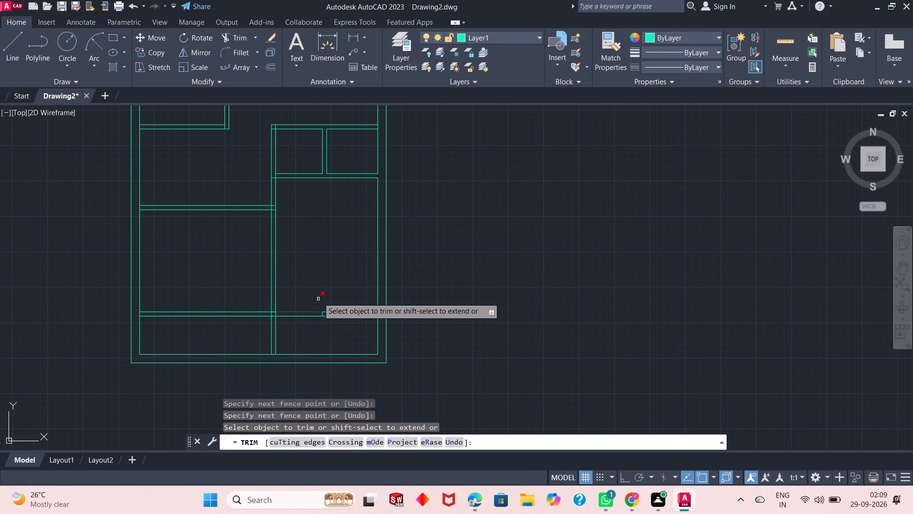
# Remove the lowest horizontal partition between the second vertical partition and the right outer wall, including the leftover stubs of the third vertical partition.
pyautogui.click(320, 277)
pyautogui.click(324, 277)
pyautogui.click(326, 302)
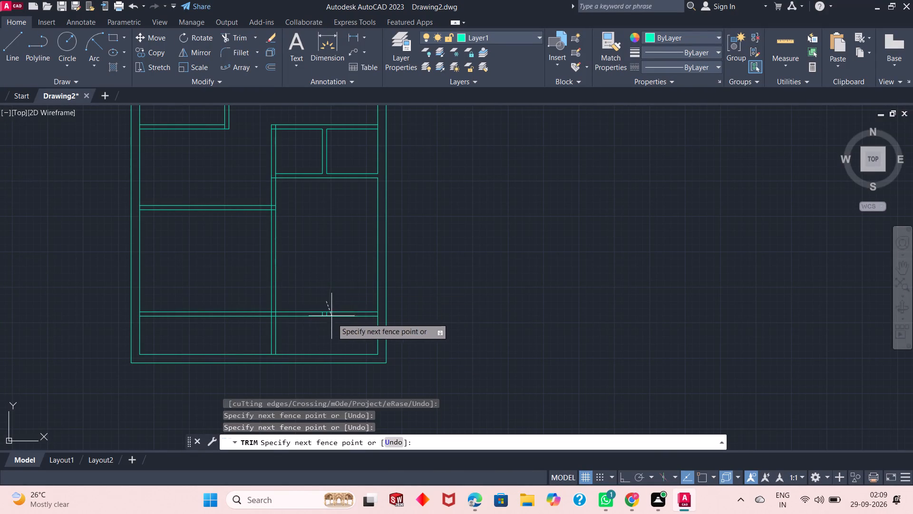
pyautogui.click(335, 326)
pyautogui.click(336, 324)
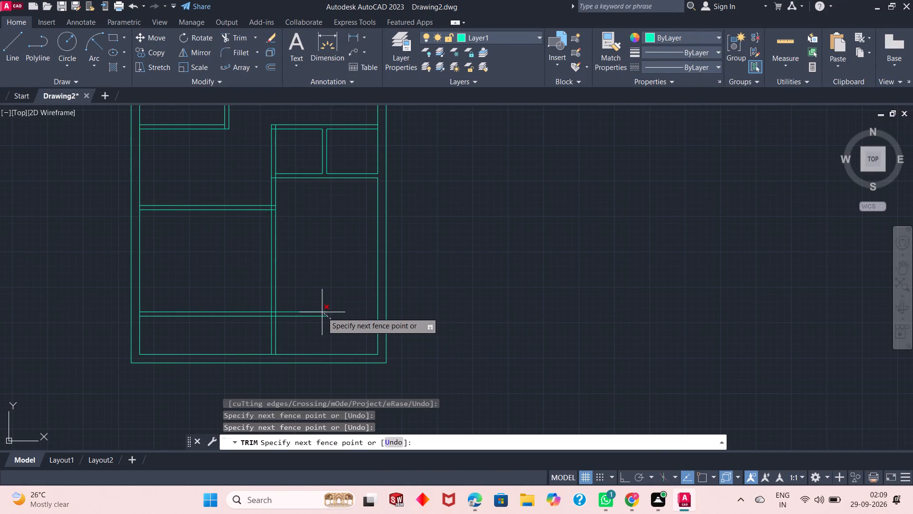
pyautogui.click(315, 312)
pyautogui.moveTo(315, 311); pyautogui.dragTo(311, 320)
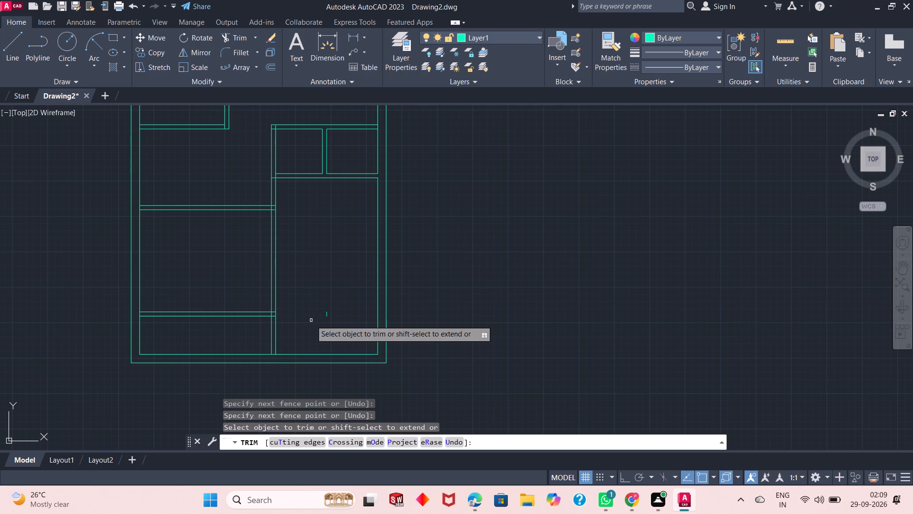
pyautogui.click(327, 312)
pyautogui.rightClick(317, 280)
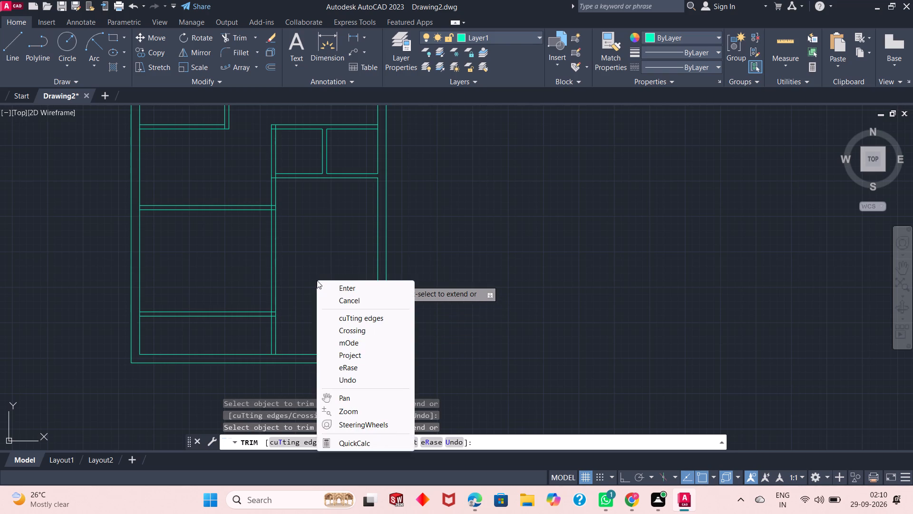
pyautogui.click(289, 296)
pyautogui.click(289, 311)
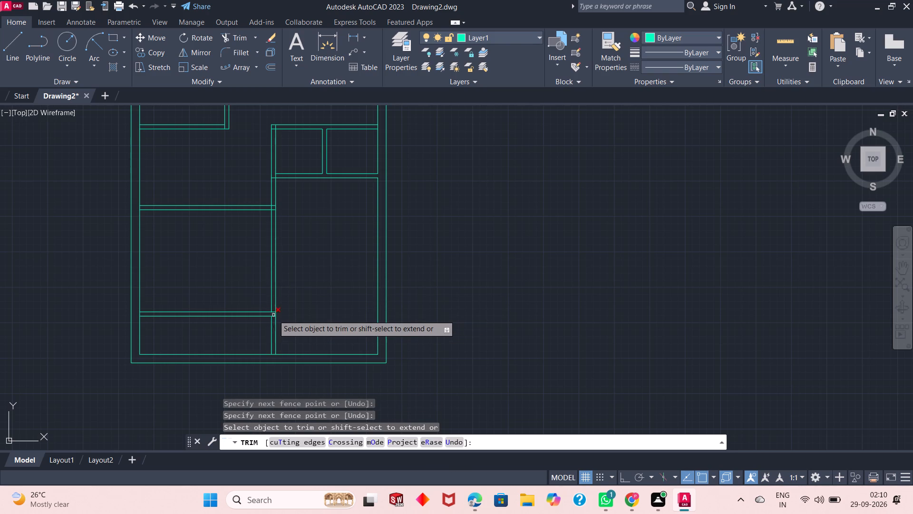
# Trim the ends of the lowest horizontal partition that run inside the second vertical partition, and finish Trim.
pyautogui.scroll(-4, 277, 313)
pyautogui.scroll(7, 277, 312)
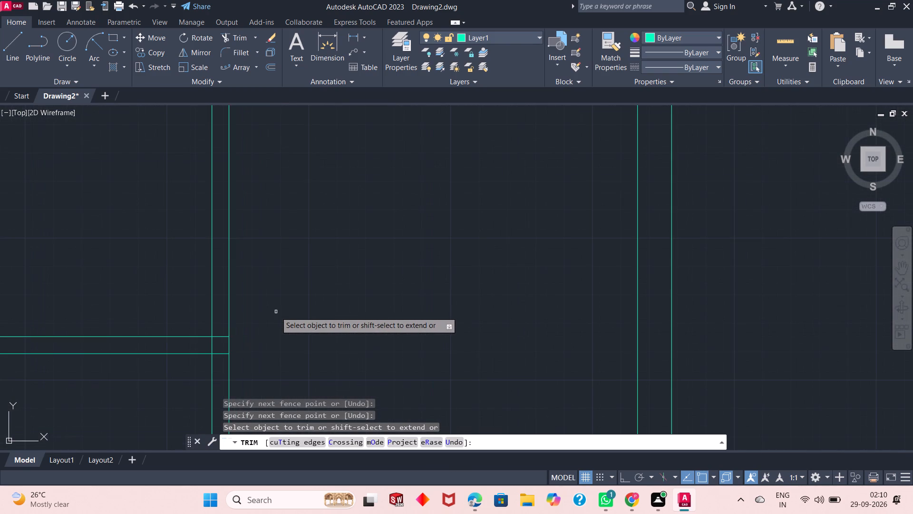
pyautogui.click(223, 359)
pyautogui.click(227, 325)
pyautogui.rightClick(251, 313)
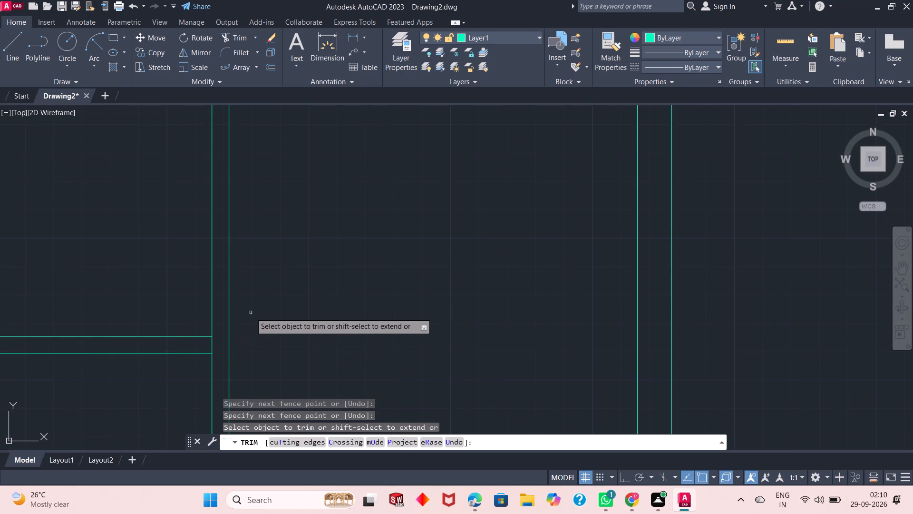
pyautogui.click(276, 318)
# Using Through offsets, copy the bottom wall's inner line 10' upward, offset that copy another 6" up, and finish Offset.
pyautogui.scroll(-2, 259, 295)
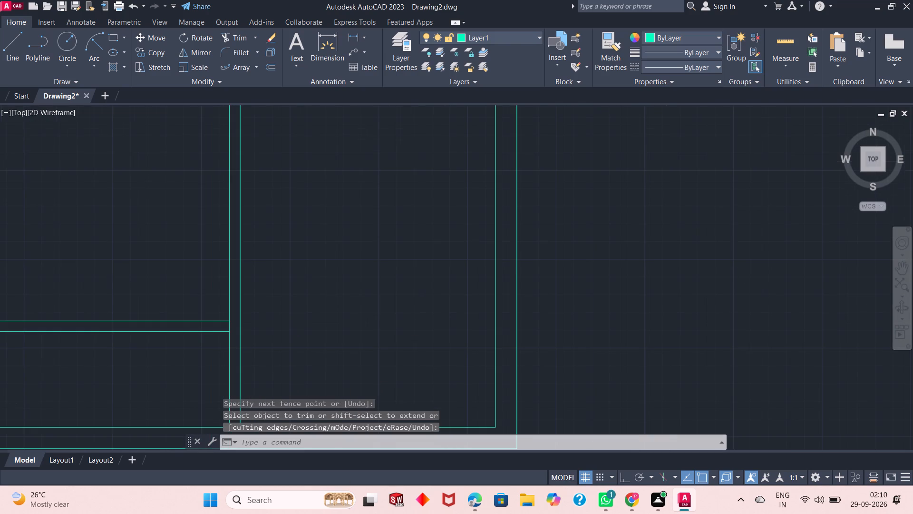
pyautogui.scroll(-1, 259, 295)
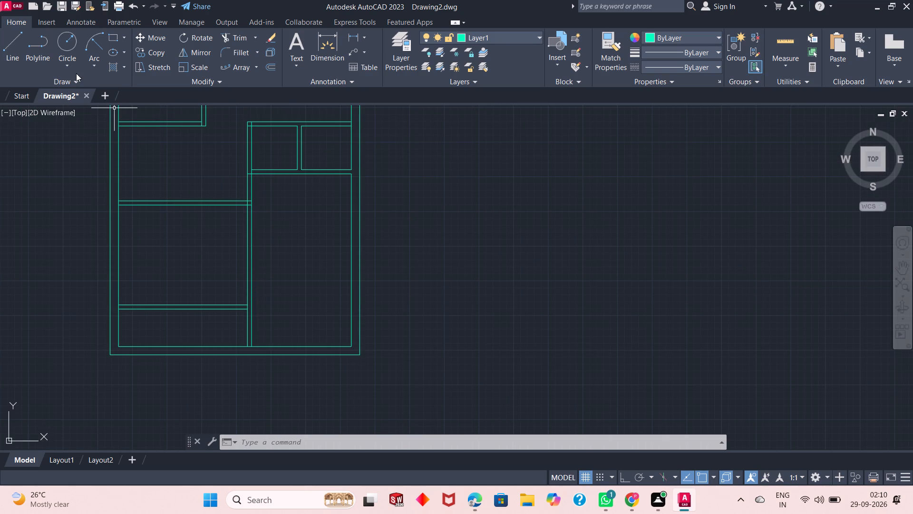
pyautogui.click(268, 67)
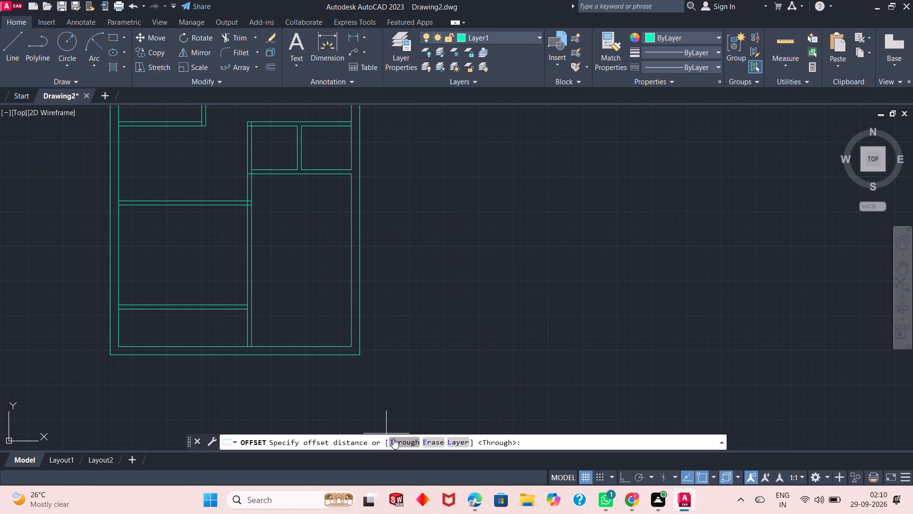
pyautogui.click(400, 441)
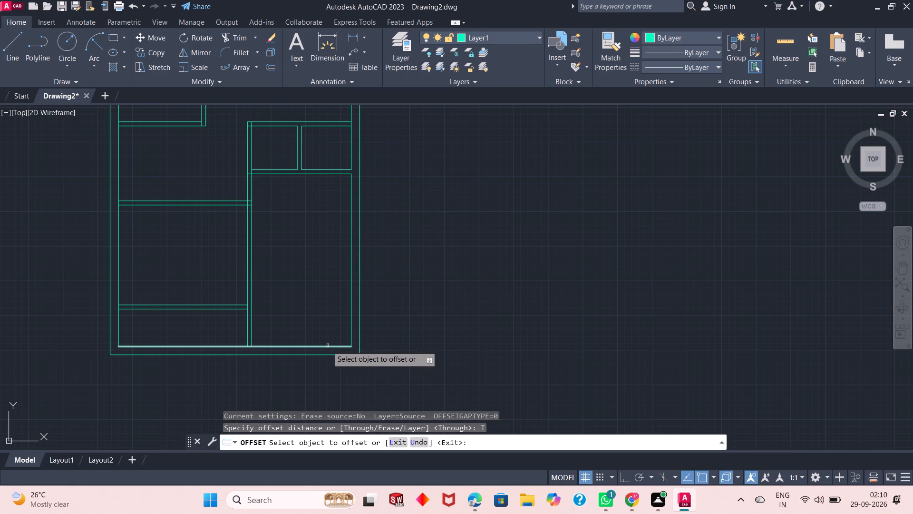
pyautogui.click(324, 346)
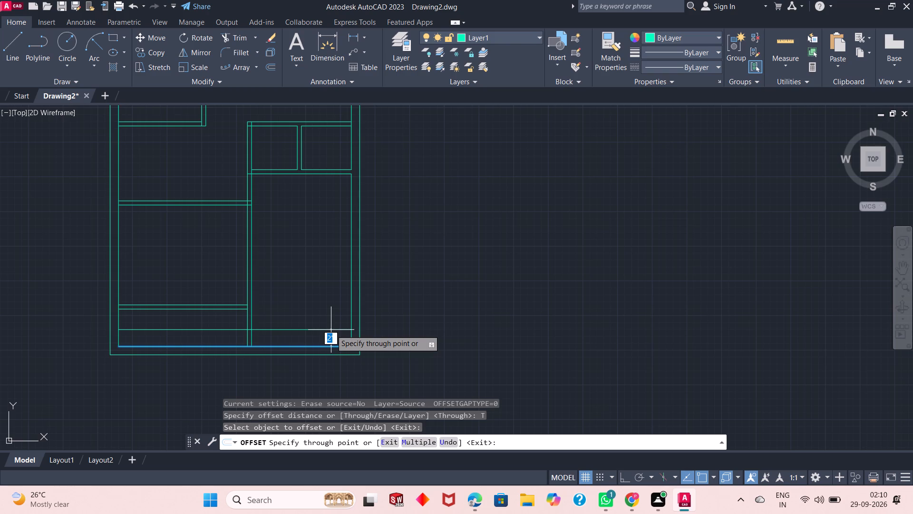
pyautogui.write("10'")
pyautogui.press('Return')
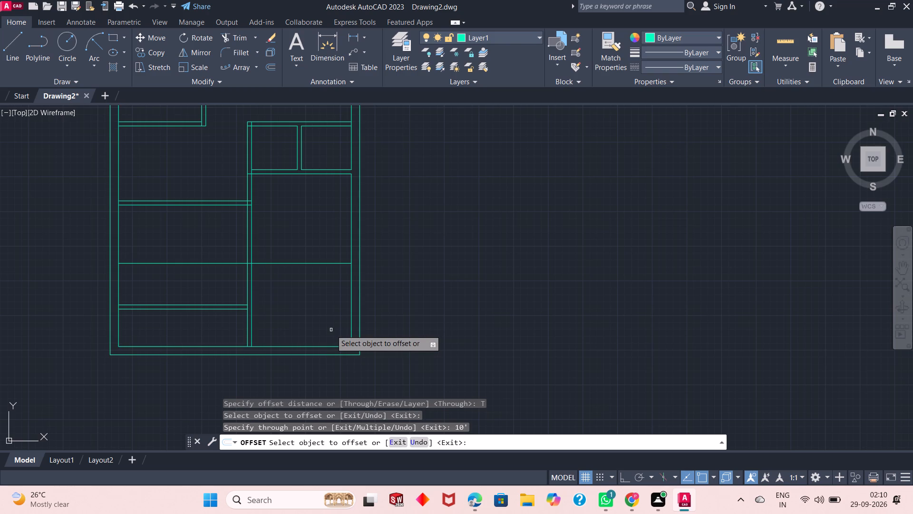
pyautogui.click(312, 264)
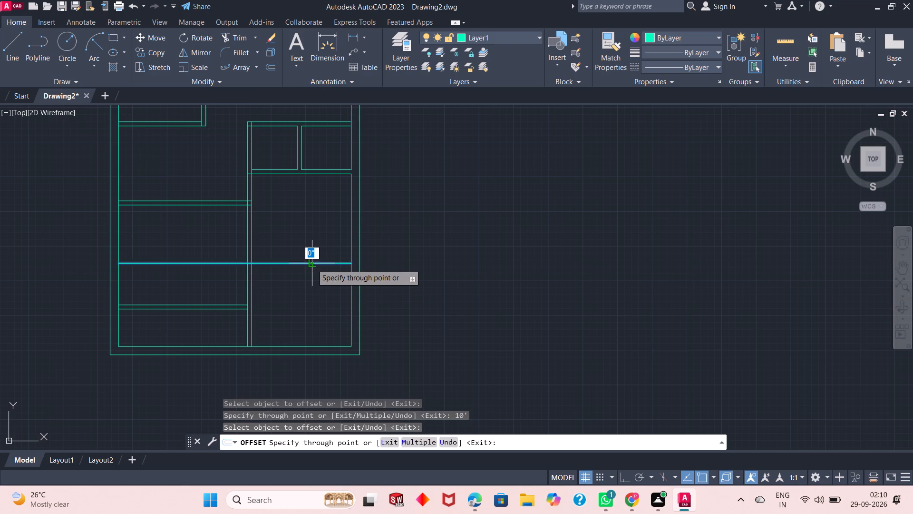
pyautogui.write('6"')
pyautogui.press('Return')
pyautogui.rightClick(394, 252)
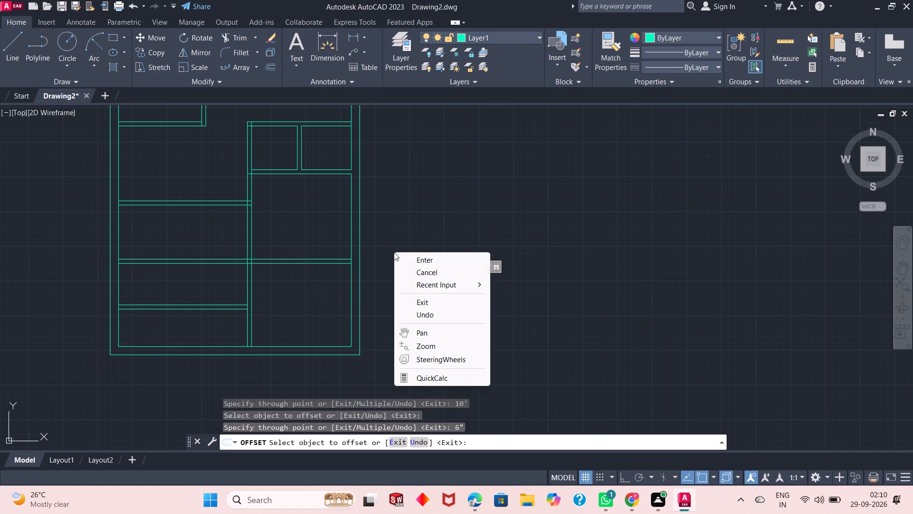
pyautogui.click(427, 254)
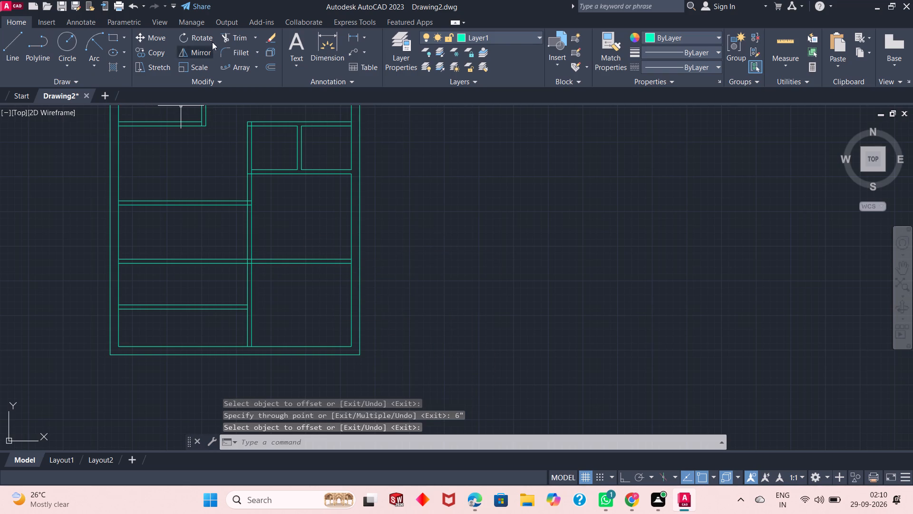
# Trim the new horizontal partition back to the right face of the second vertical partition, removing its left-hand portion, and finish Trim.
pyautogui.click(241, 31)
pyautogui.click(192, 248)
pyautogui.click(175, 280)
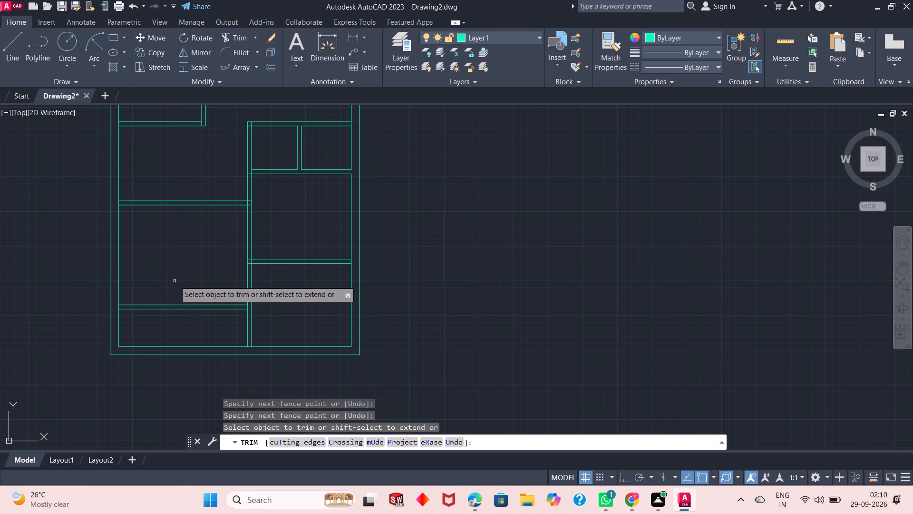
pyautogui.scroll(1, 248, 260)
pyautogui.scroll(-2, 248, 260)
pyautogui.scroll(2, 250, 261)
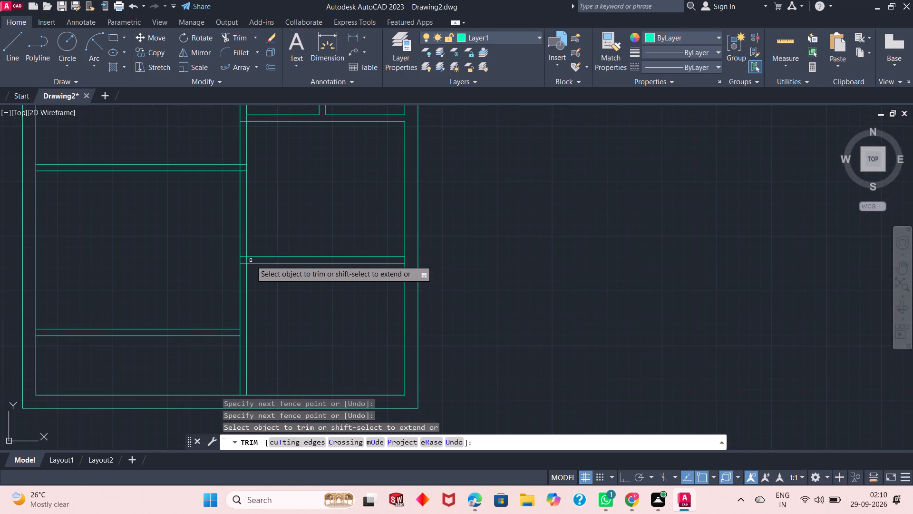
pyautogui.scroll(3, 244, 248)
pyautogui.click(236, 259)
pyautogui.click(238, 325)
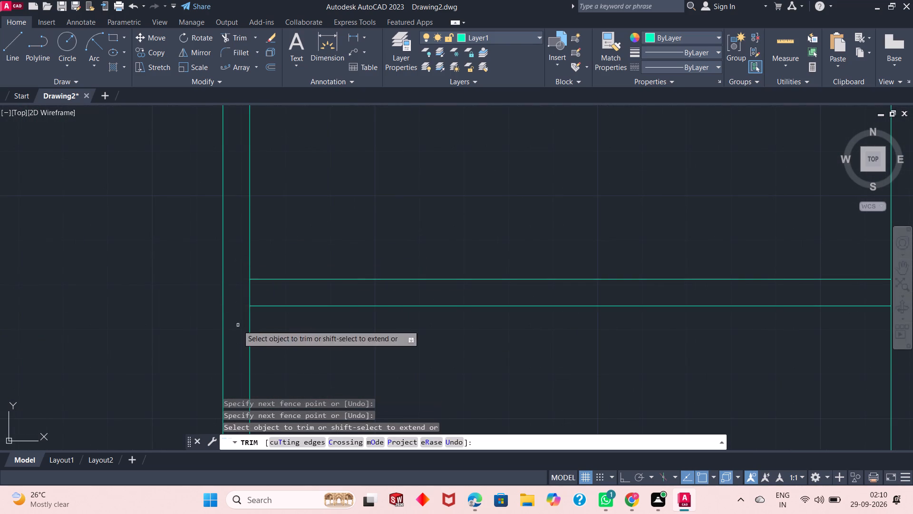
pyautogui.rightClick(165, 271)
pyautogui.click(193, 280)
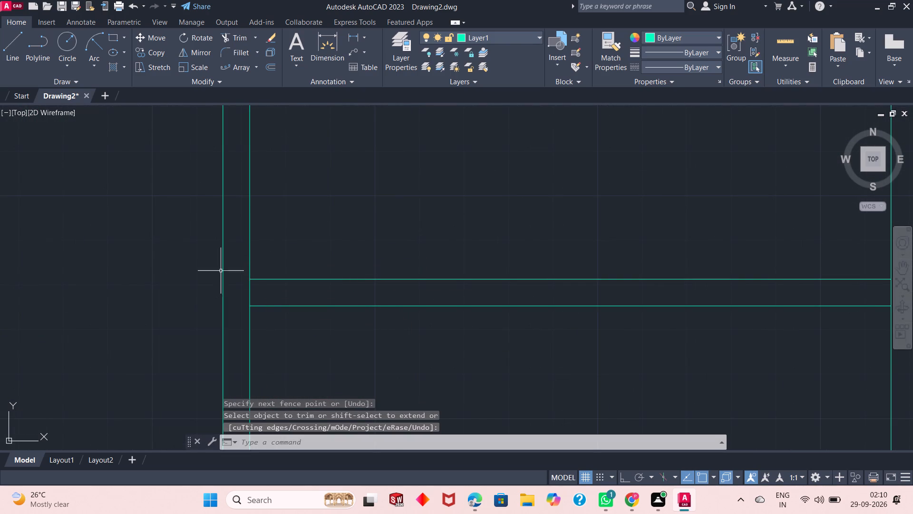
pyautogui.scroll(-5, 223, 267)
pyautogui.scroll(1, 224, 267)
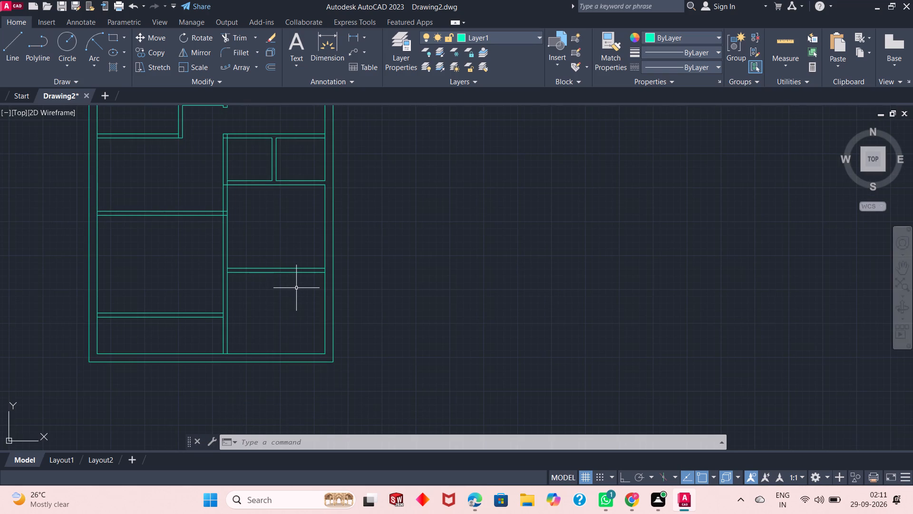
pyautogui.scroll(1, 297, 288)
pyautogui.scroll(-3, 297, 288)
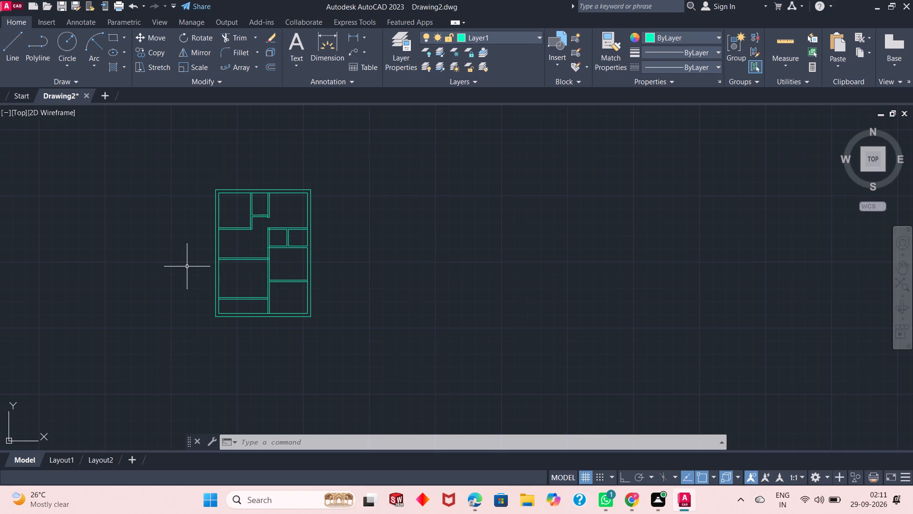
# Examine the whole floor plan, checking the partition junctions for overlapping line segments.
pyautogui.scroll(1, 187, 267)
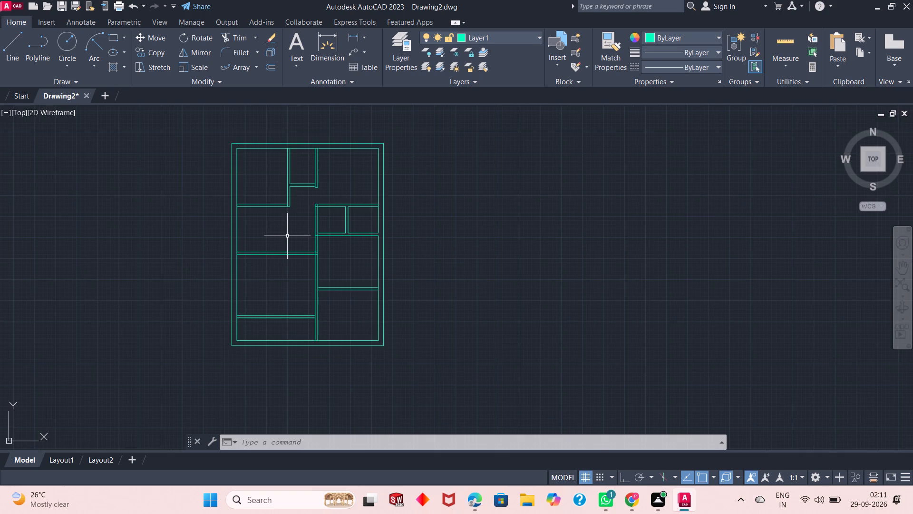
pyautogui.scroll(2, 288, 236)
pyautogui.scroll(-1, 288, 236)
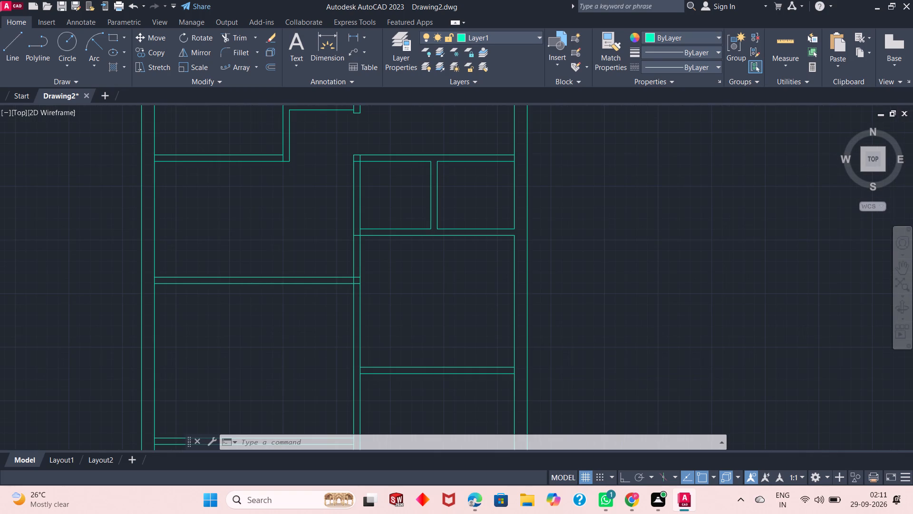
pyautogui.scroll(-1, 288, 236)
pyautogui.scroll(1, 288, 236)
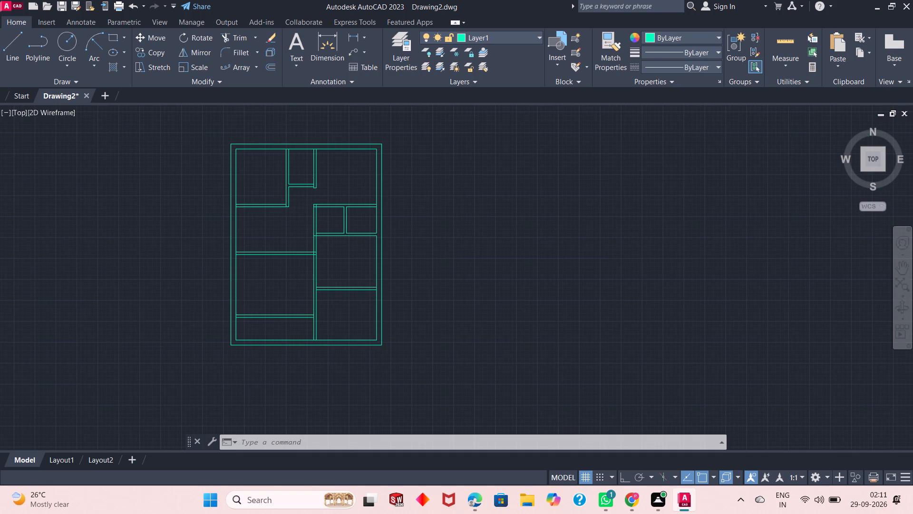
pyautogui.scroll(-1, 288, 236)
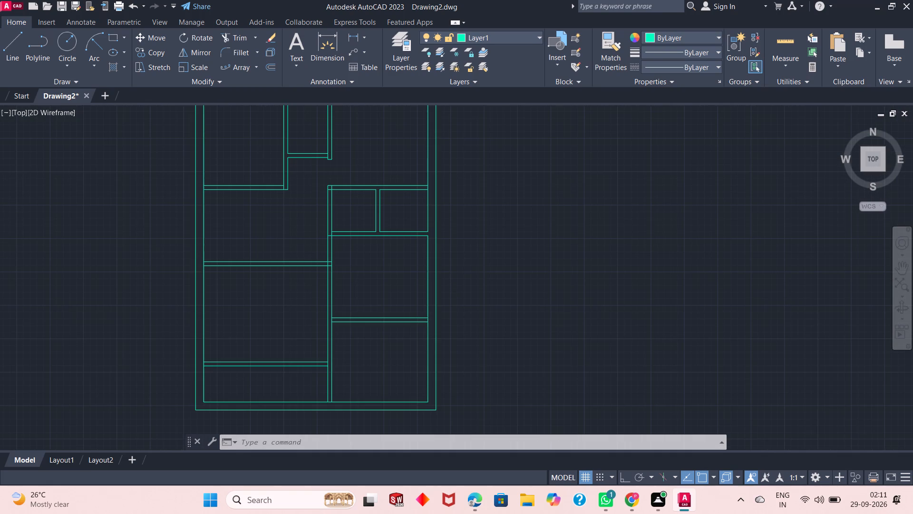
pyautogui.scroll(-1, 288, 236)
pyautogui.scroll(1, 288, 235)
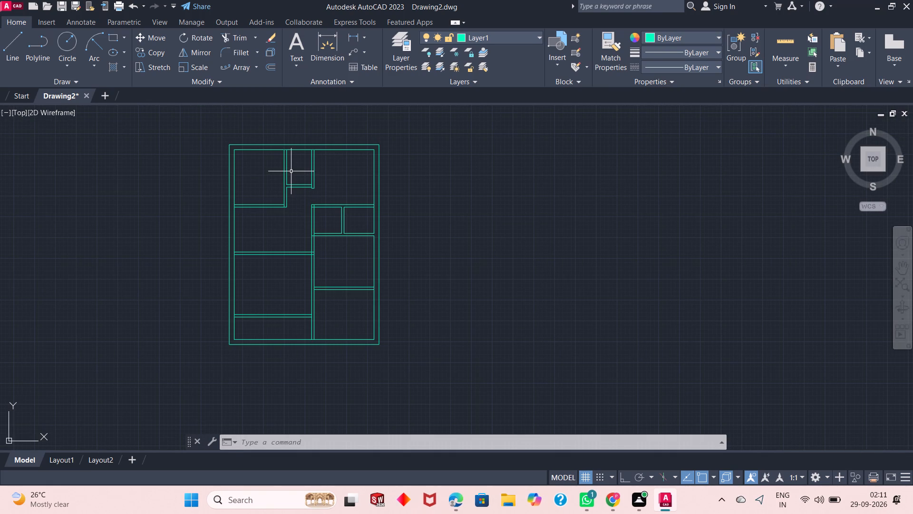
pyautogui.scroll(-1, 291, 171)
pyautogui.scroll(1, 291, 171)
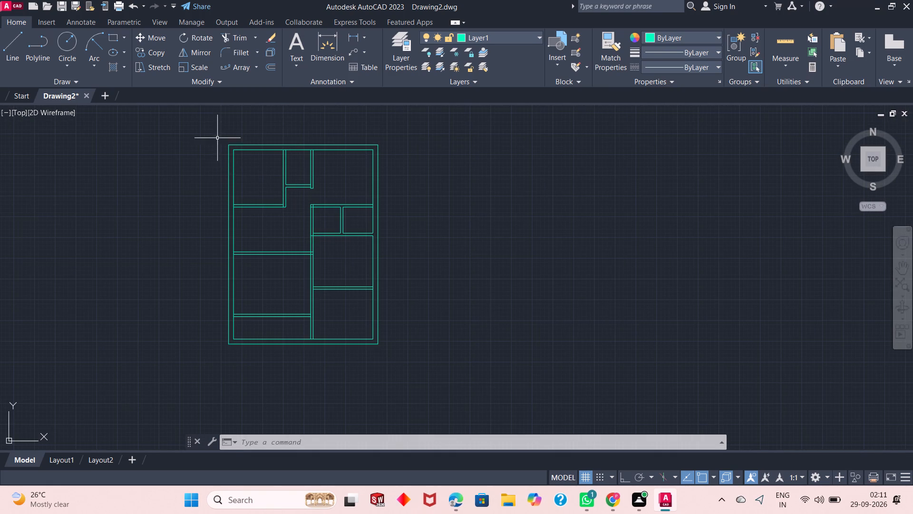
pyautogui.scroll(1, 217, 126)
pyautogui.scroll(-1, 335, 169)
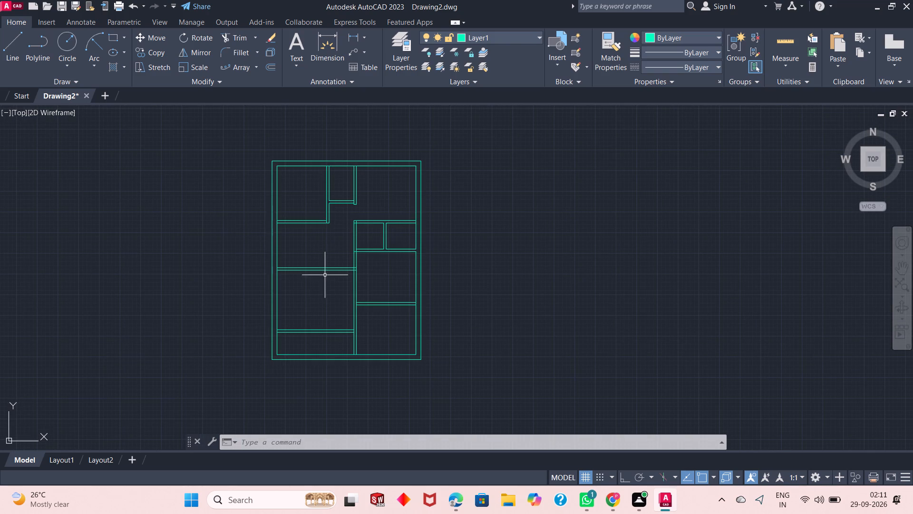
pyautogui.scroll(1, 325, 277)
pyautogui.scroll(-1, 325, 277)
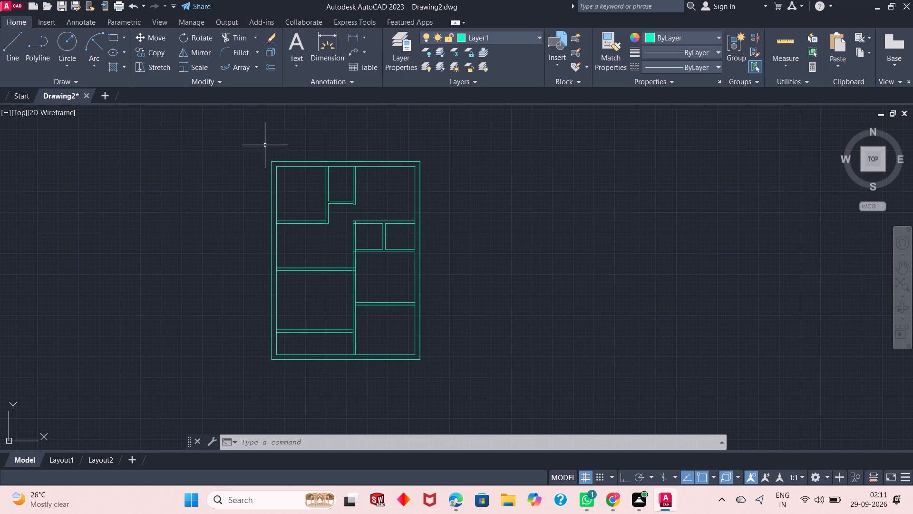
pyautogui.scroll(1, 340, 206)
pyautogui.scroll(-1, 340, 206)
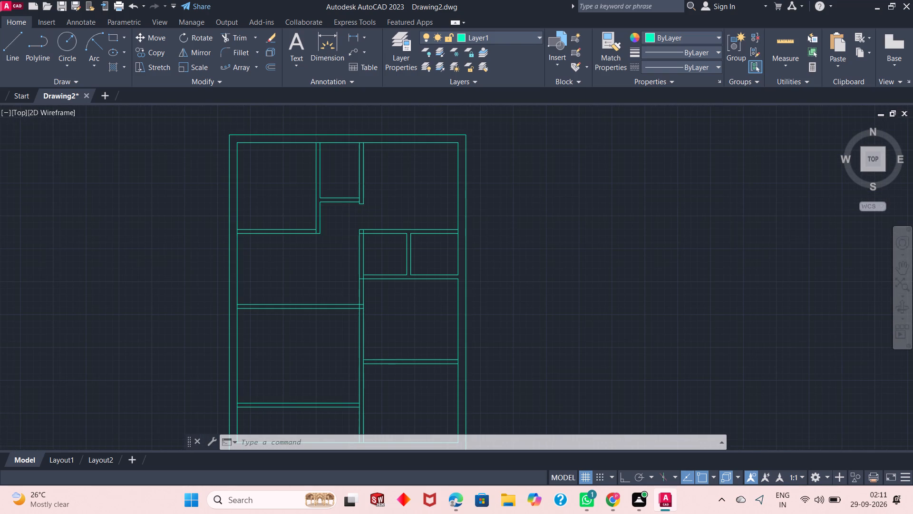
pyautogui.scroll(1, 323, 271)
pyautogui.scroll(1, 331, 192)
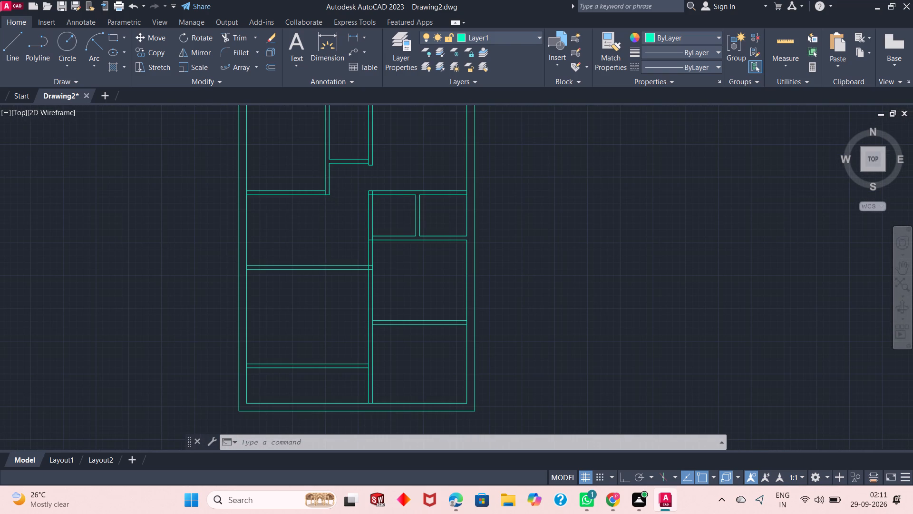
pyautogui.scroll(-2, 331, 192)
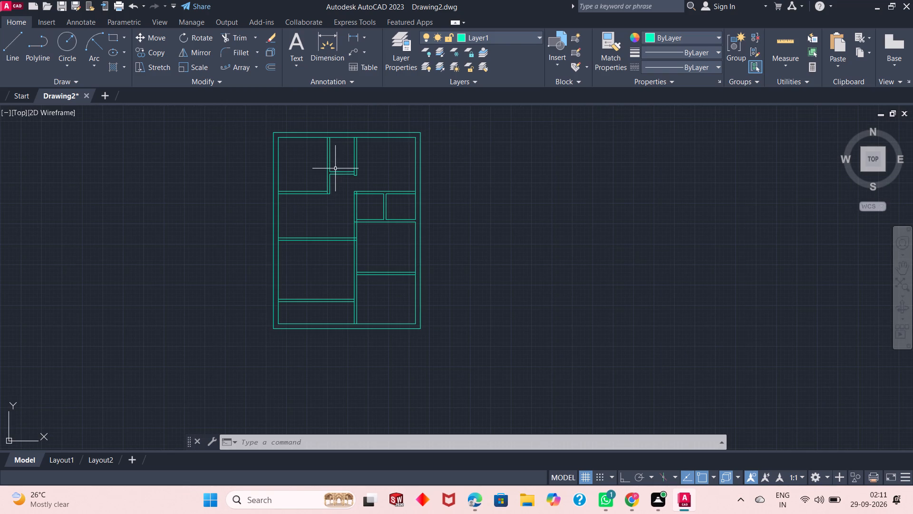
pyautogui.scroll(-1, 343, 152)
pyautogui.scroll(2, 353, 136)
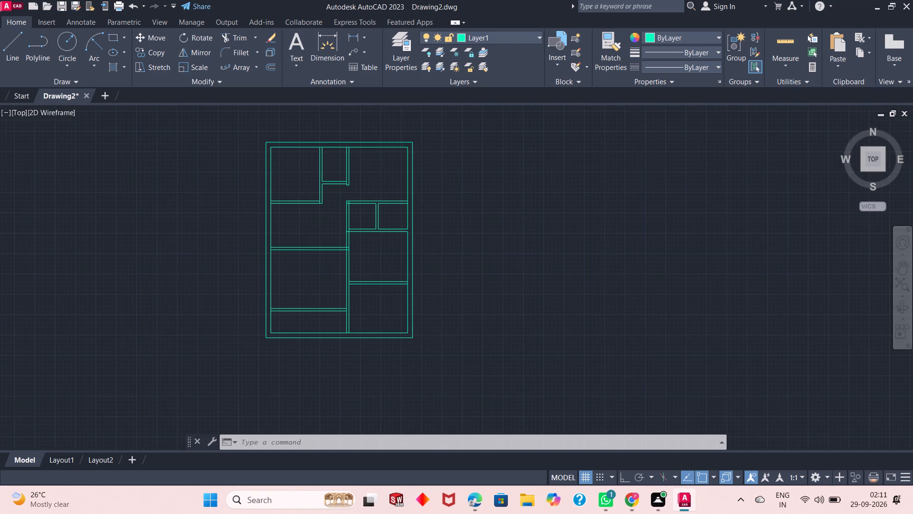
pyautogui.scroll(-1, 332, 294)
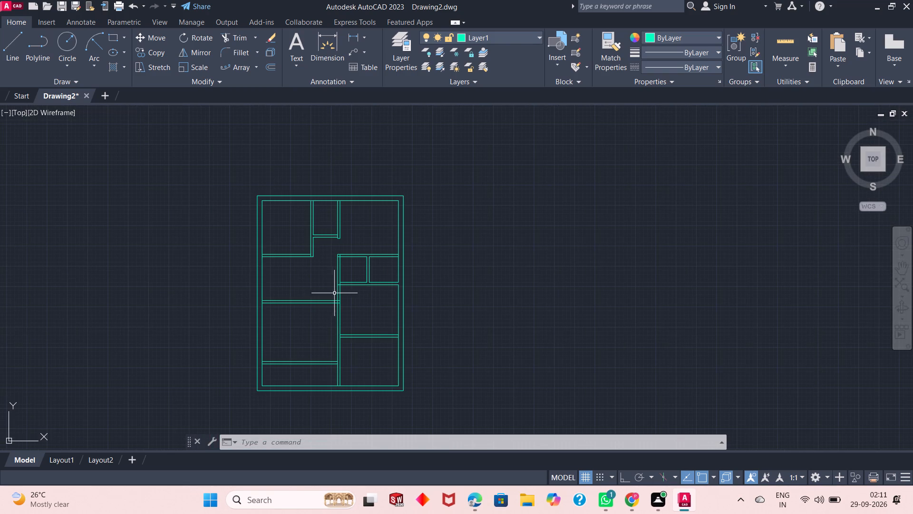
# Trim the overlapping segments at the corner where the second vertical partition's upper end meets the small rooms' top partition, and finish Trim.
pyautogui.click(237, 42)
pyautogui.scroll(3, 335, 253)
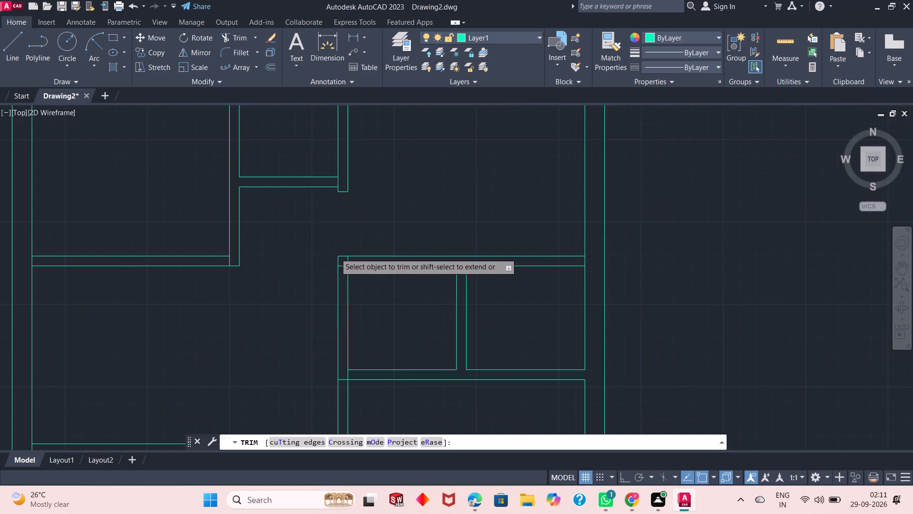
pyautogui.scroll(1, 335, 253)
pyautogui.click(347, 283)
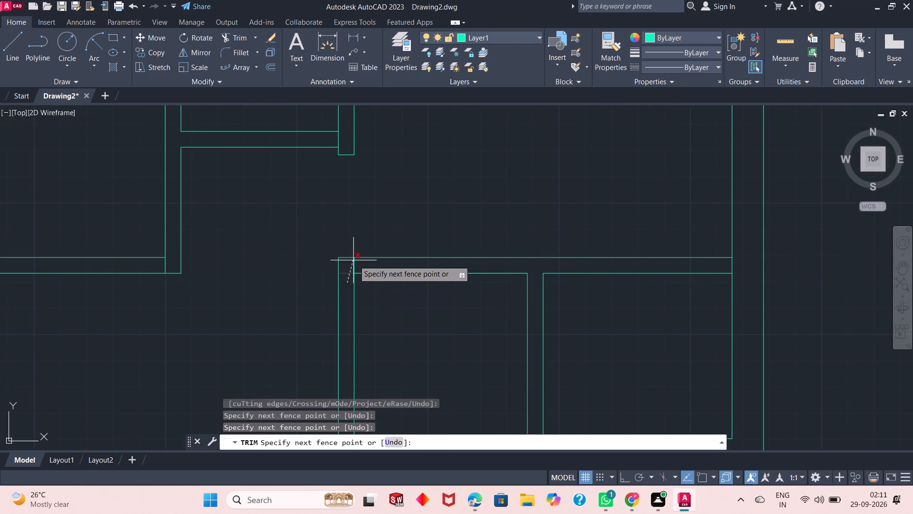
pyautogui.click(359, 262)
pyautogui.scroll(-2, 357, 242)
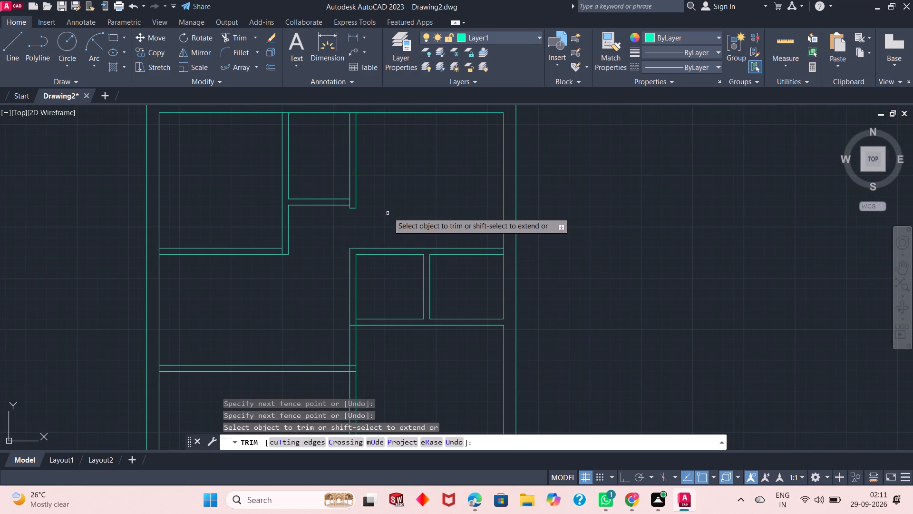
pyautogui.rightClick(388, 211)
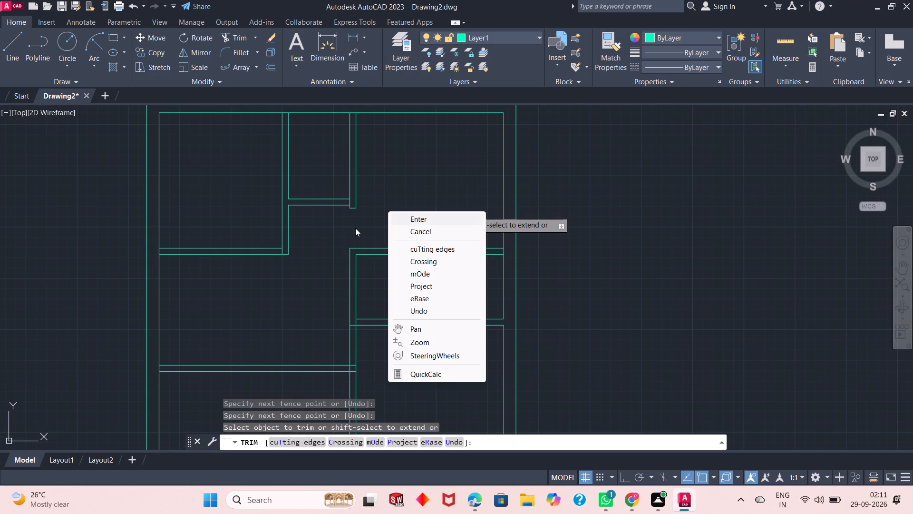
pyautogui.click(355, 228)
pyautogui.click(351, 230)
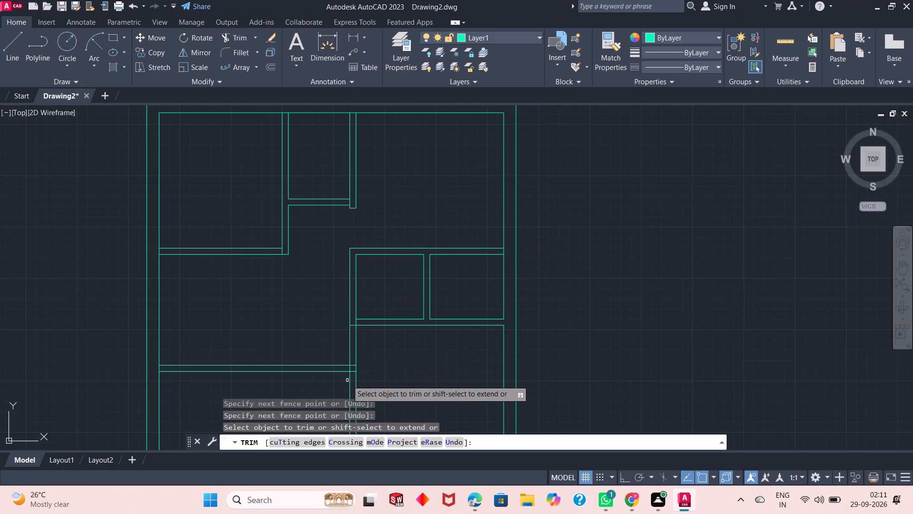
pyautogui.scroll(1, 358, 381)
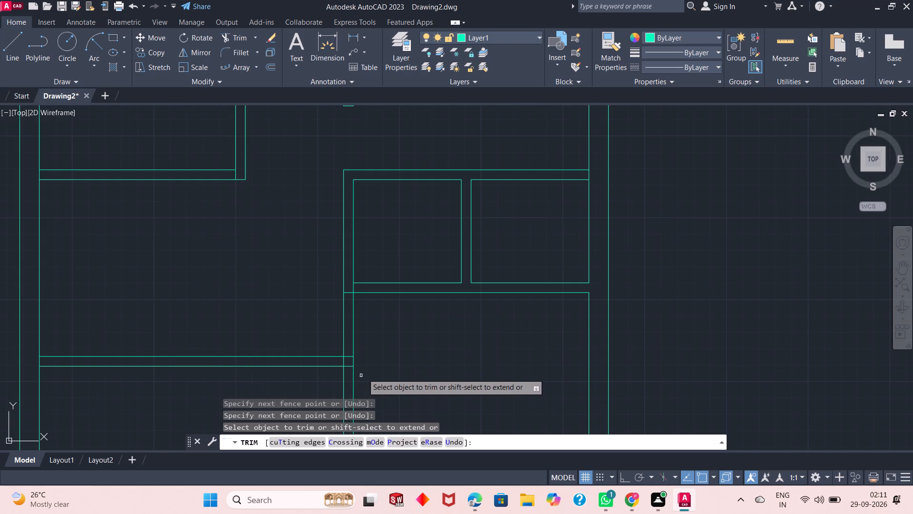
pyautogui.rightClick(382, 347)
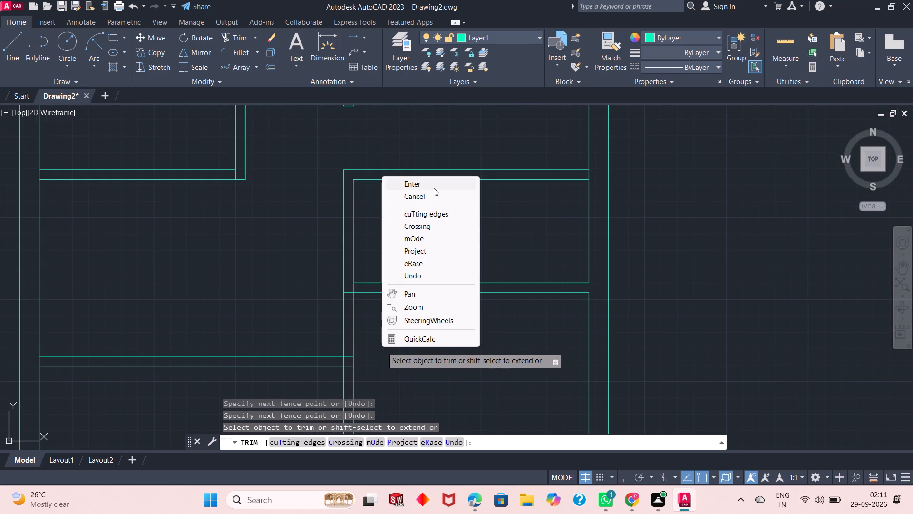
pyautogui.click(434, 188)
# Examine the floor plan around the second vertical partition and the small rooms, including its remaining junctions.
pyautogui.scroll(-3, 419, 234)
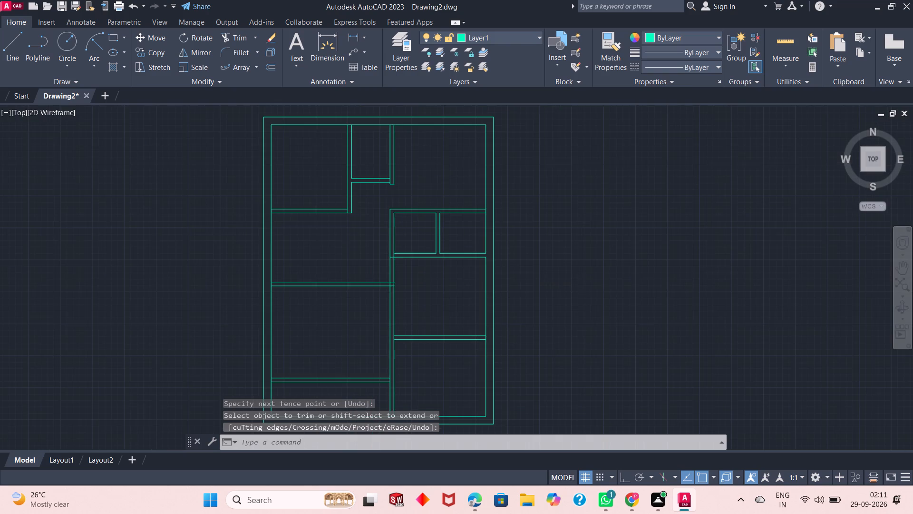
pyautogui.scroll(1, 419, 234)
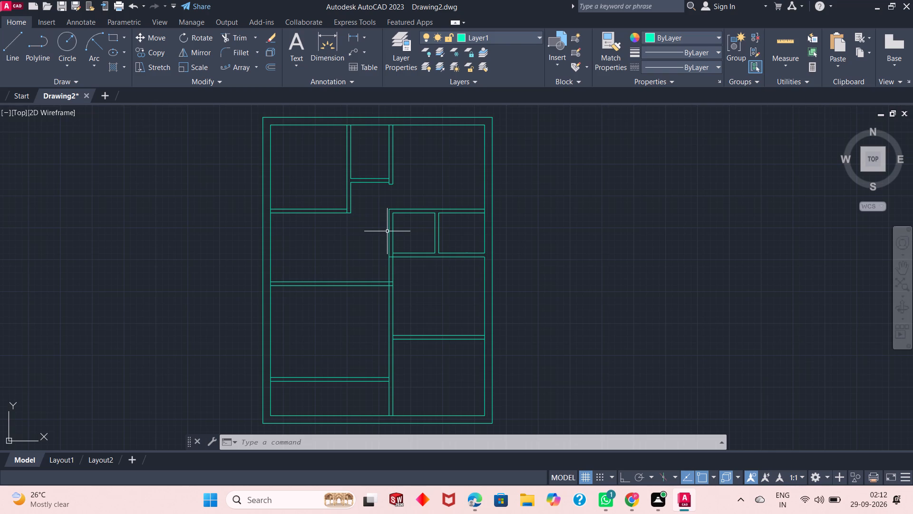
pyautogui.scroll(-1, 386, 231)
pyautogui.scroll(2, 386, 231)
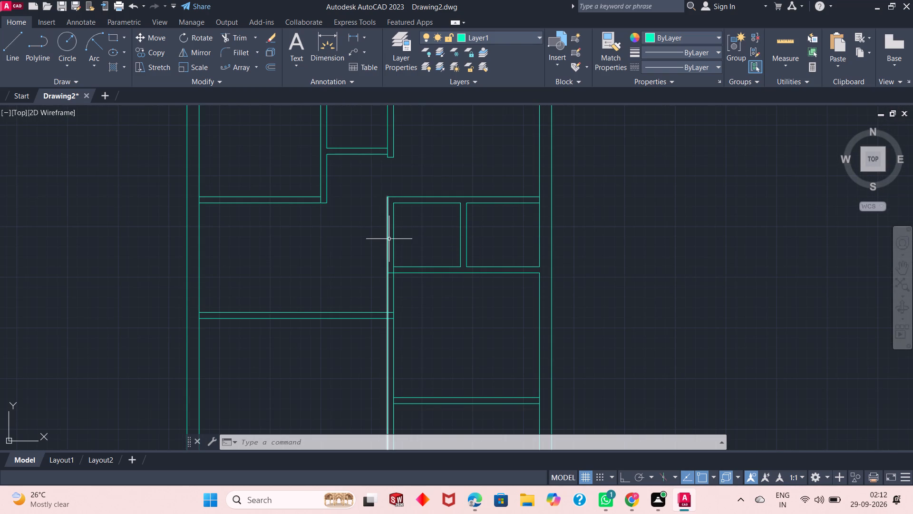
pyautogui.scroll(-1, 389, 270)
pyautogui.scroll(1, 389, 270)
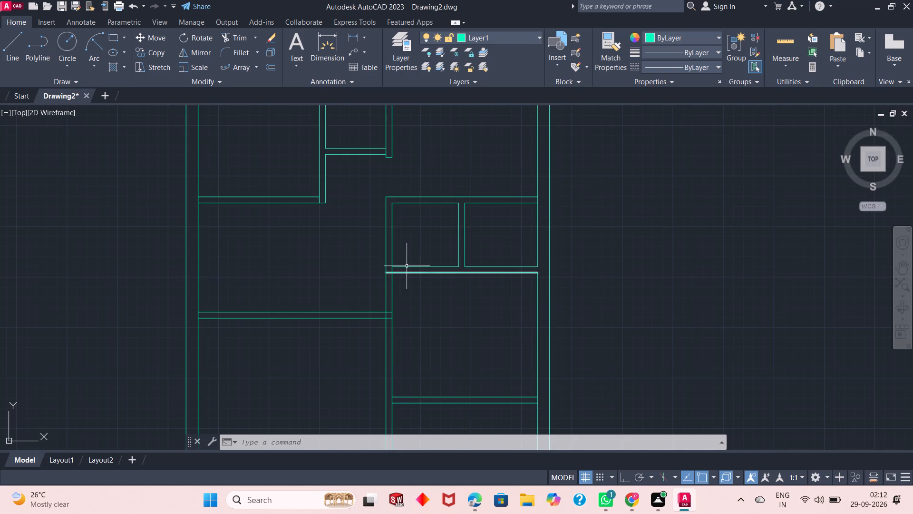
pyautogui.scroll(1, 407, 266)
pyautogui.scroll(-3, 407, 266)
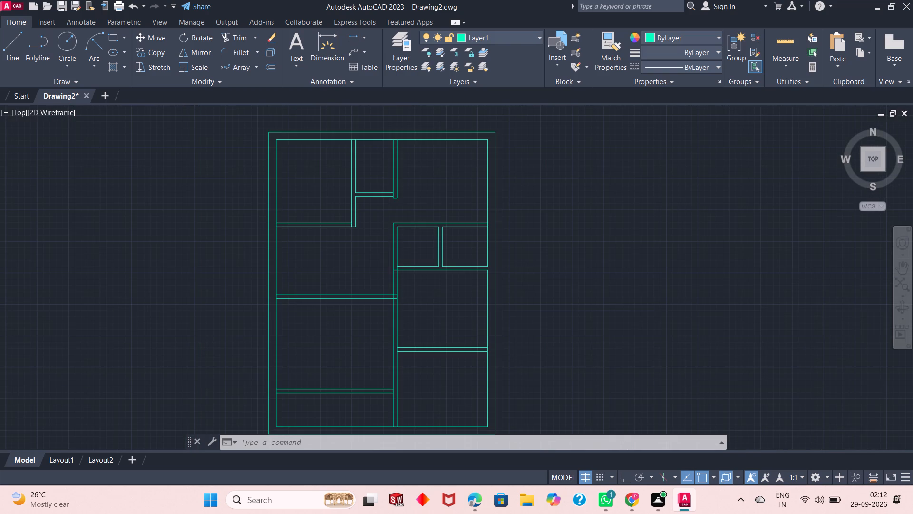
pyautogui.moveTo(409, 279); pyautogui.dragTo(409, 286, button='middle')
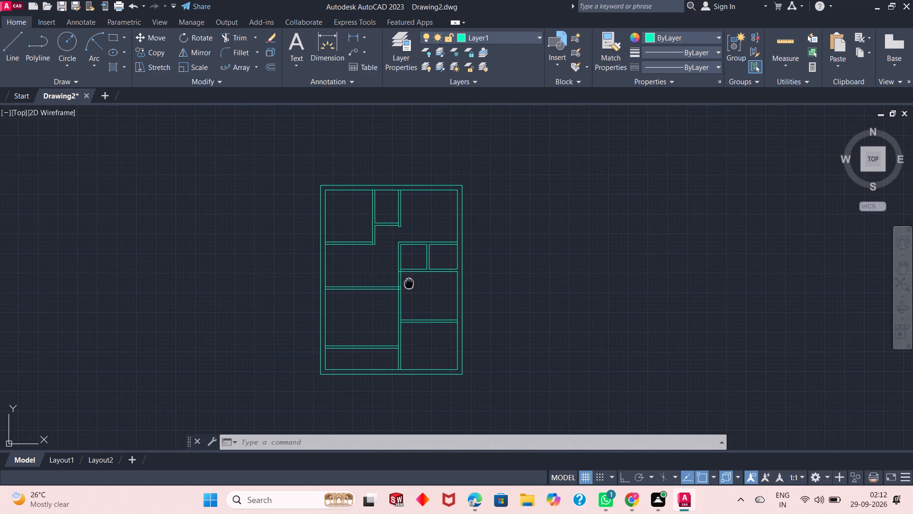
pyautogui.moveTo(409, 286); pyautogui.dragTo(426, 286, button='middle')
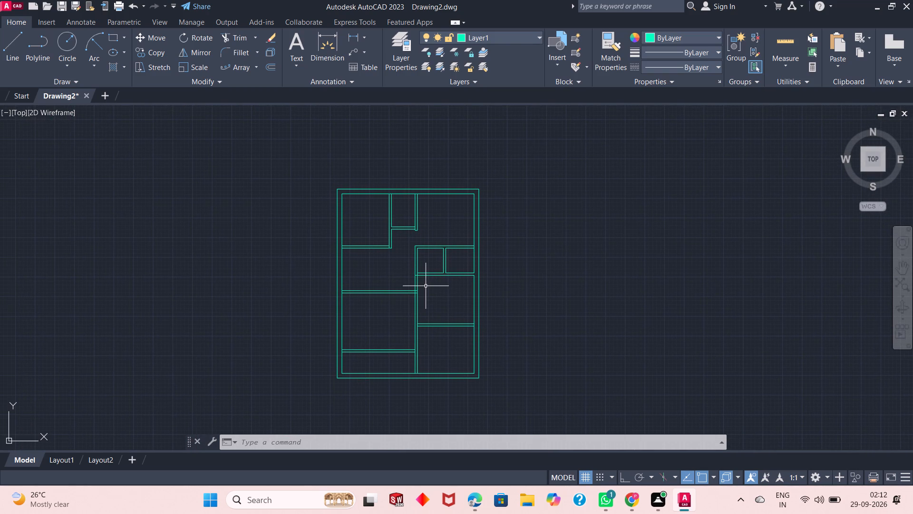
pyautogui.scroll(1, 426, 286)
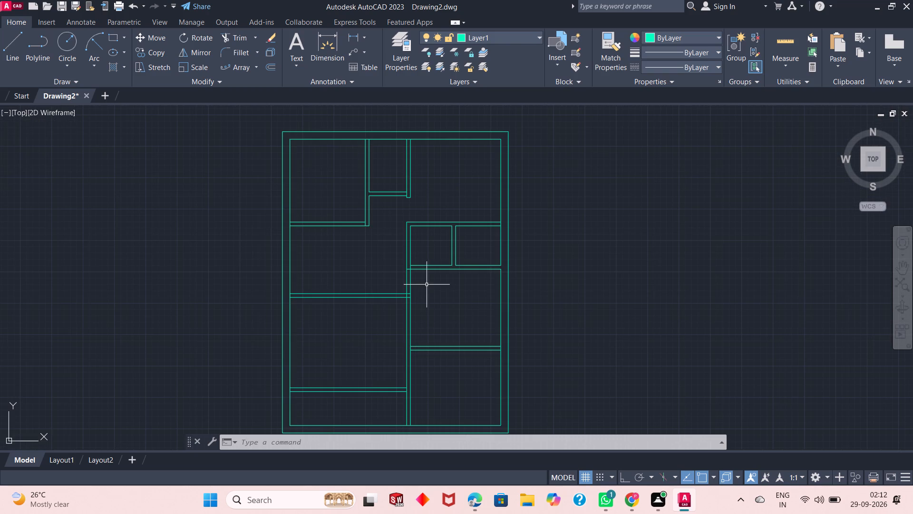
pyautogui.scroll(-1, 440, 222)
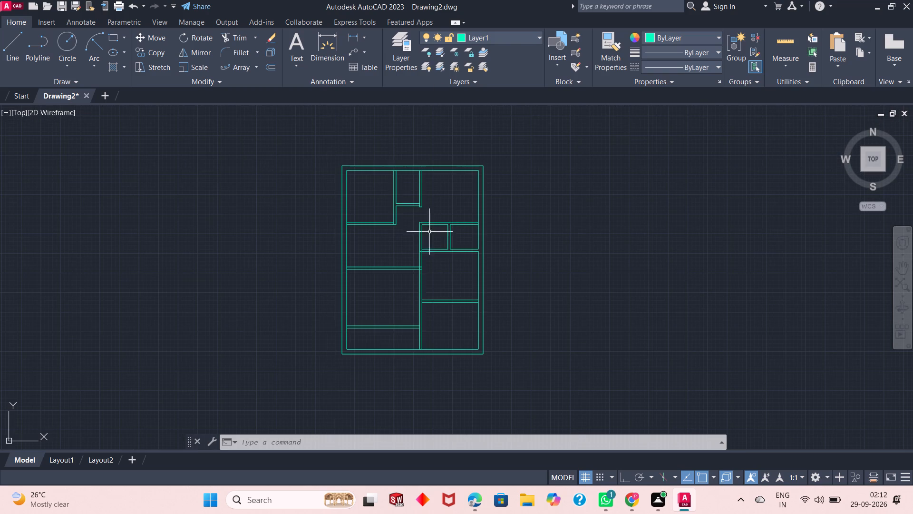
# Draw a line extending the lower edge of the lowest left-hand horizontal partition across the left outer wall to its outer face.
pyautogui.click(10, 37)
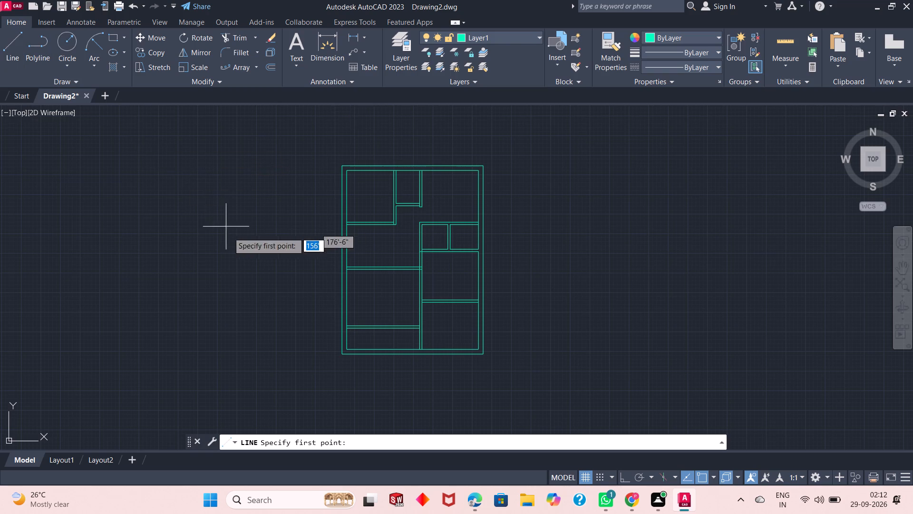
pyautogui.scroll(3, 340, 325)
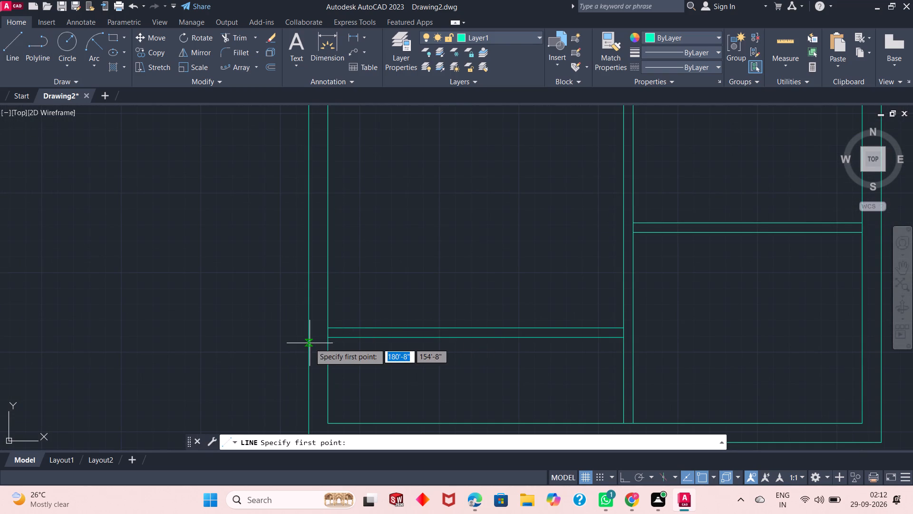
pyautogui.click(327, 337)
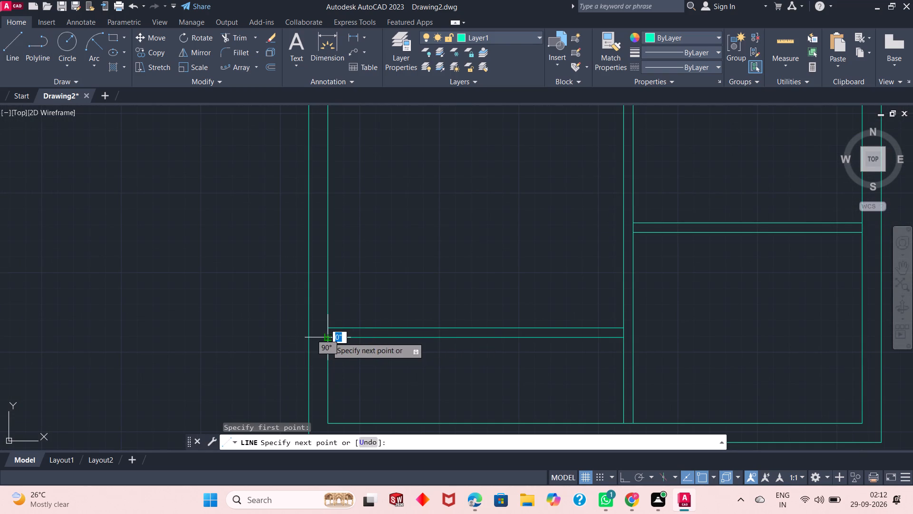
pyautogui.click(307, 336)
pyautogui.rightClick(281, 324)
pyautogui.click(298, 327)
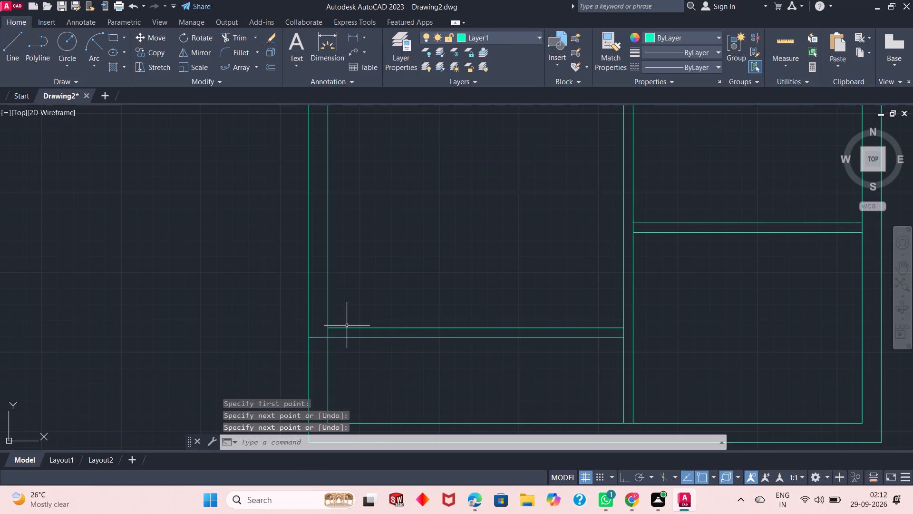
pyautogui.scroll(-1, 349, 322)
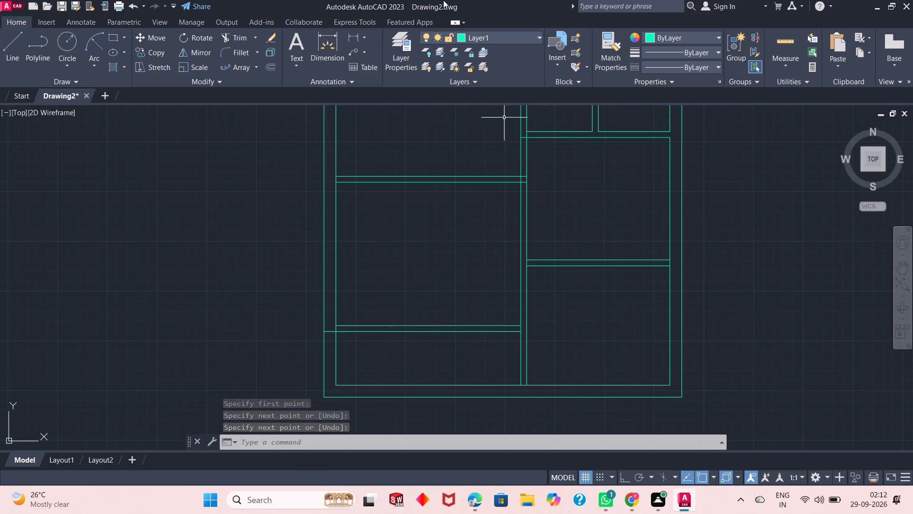
# Draw a line extending the left edge of the lower vertical partition across the bottom outer wall to its outer face.
pyautogui.click(22, 45)
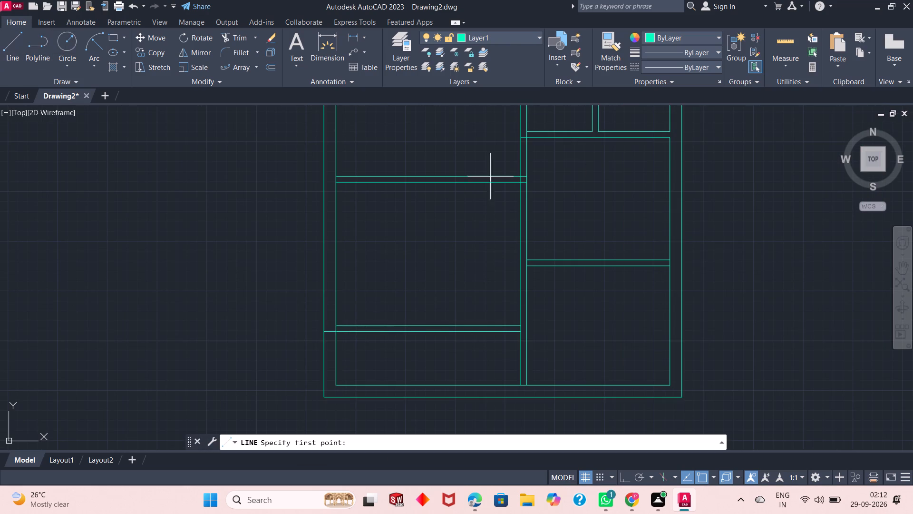
pyautogui.click(522, 383)
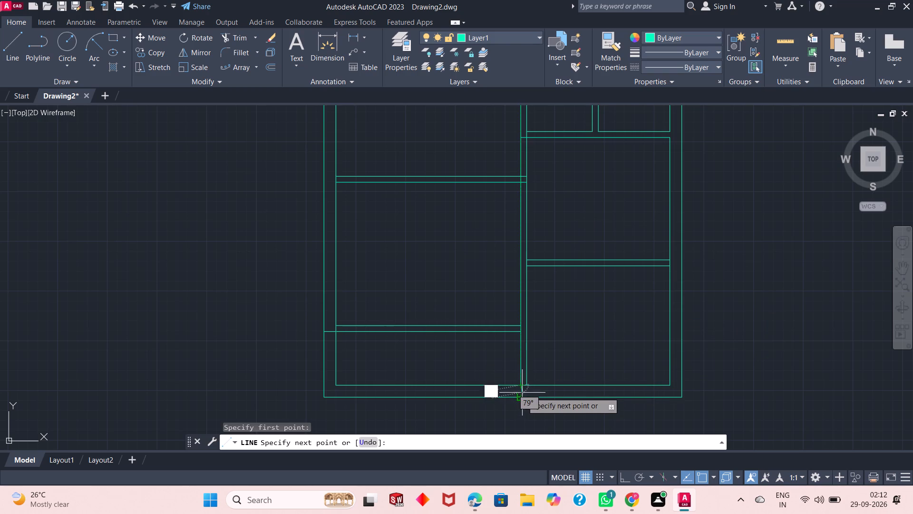
pyautogui.click(522, 397)
pyautogui.rightClick(571, 353)
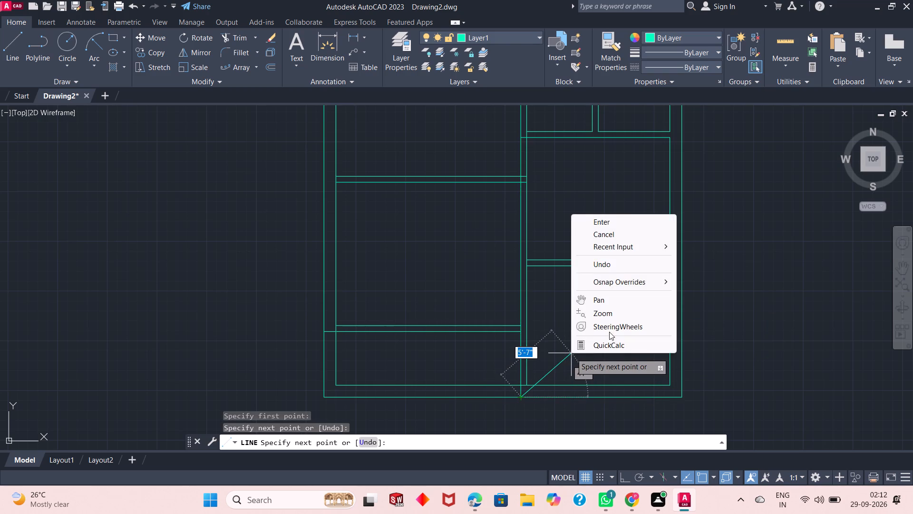
pyautogui.click(626, 222)
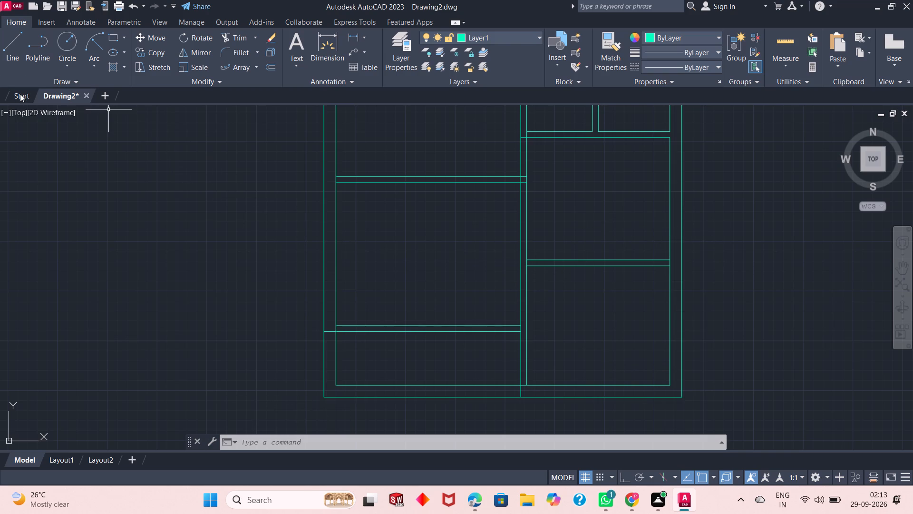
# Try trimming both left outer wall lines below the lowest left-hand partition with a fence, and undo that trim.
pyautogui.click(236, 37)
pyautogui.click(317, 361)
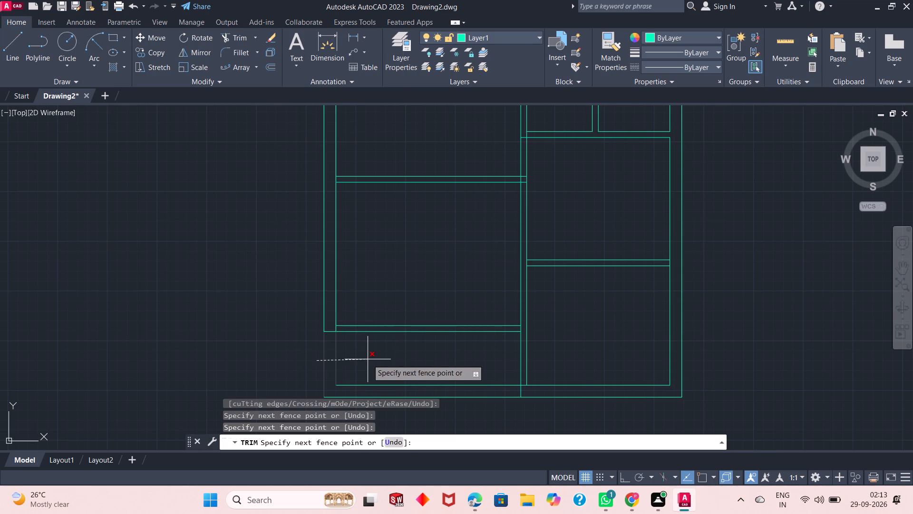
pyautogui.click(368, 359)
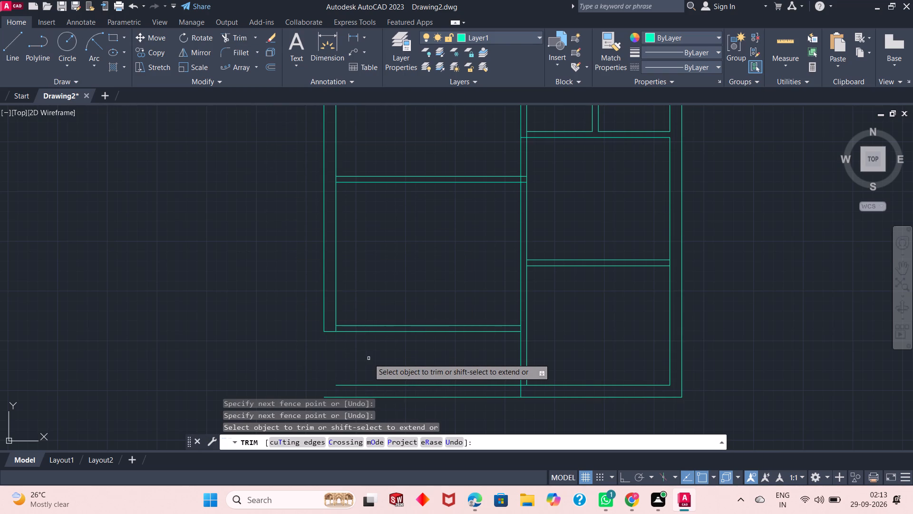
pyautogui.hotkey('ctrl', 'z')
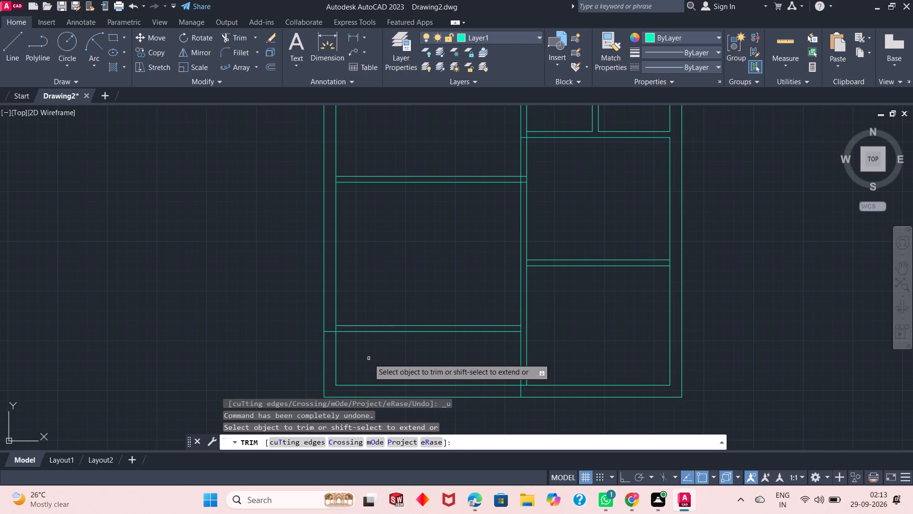
# Trim the inner wall lines along the left and bottom of the bottom-left space, including the short segment inside the vertical partition.
pyautogui.click(336, 365)
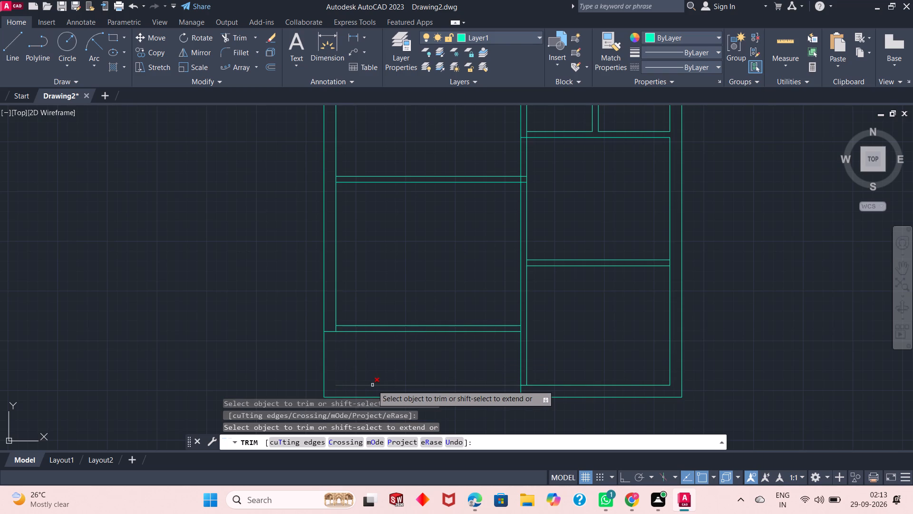
pyautogui.click(372, 385)
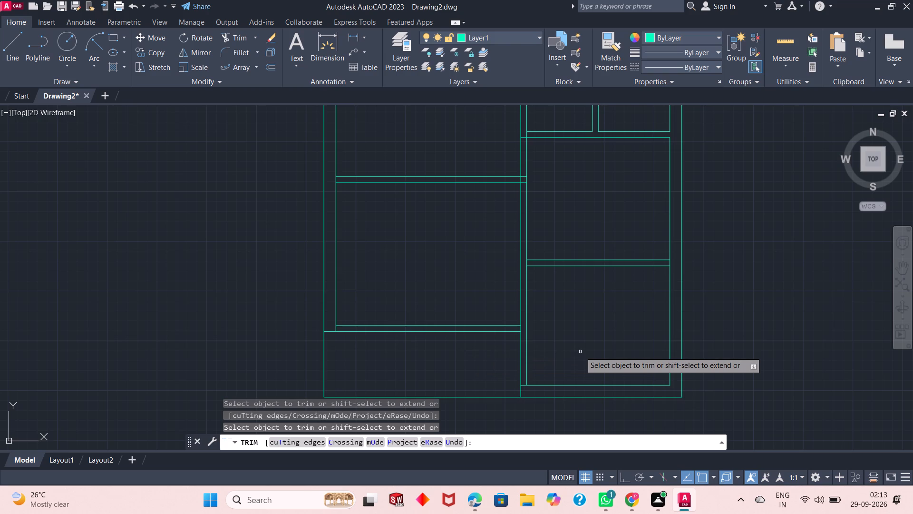
pyautogui.click(524, 385)
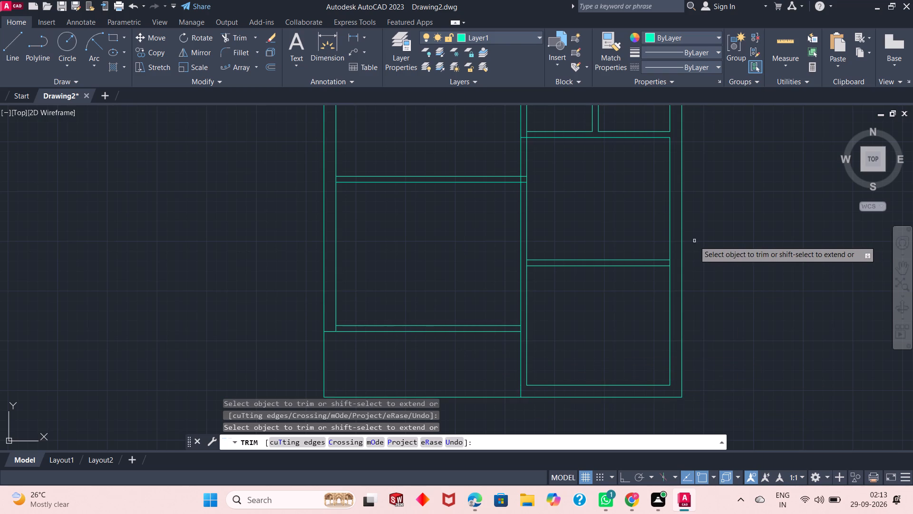
# Trim the wall segments crossing both ends of the horizontal partition between the two lower right-hand rooms, and finish Trim.
pyautogui.click(669, 263)
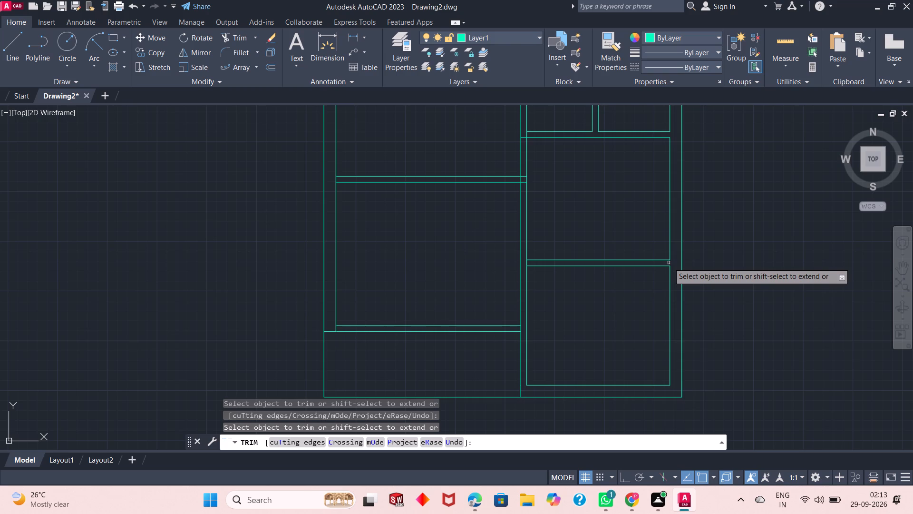
pyautogui.click(527, 263)
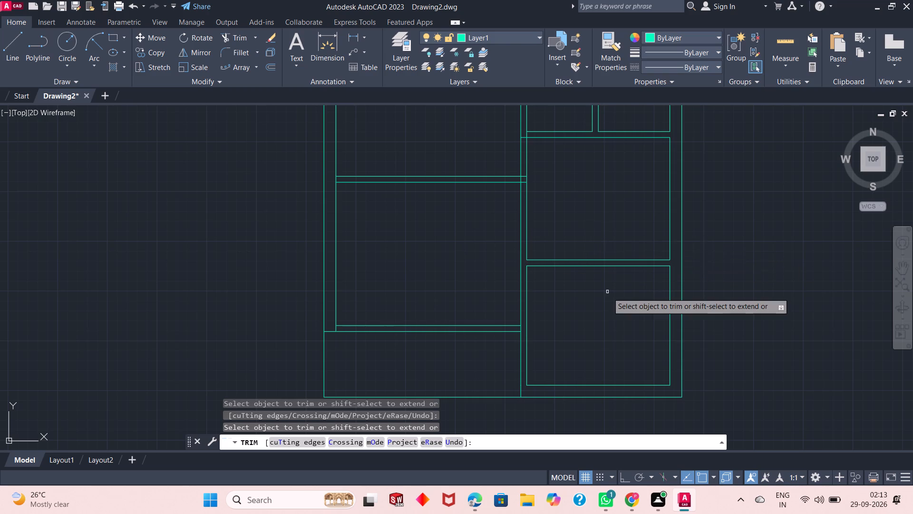
pyautogui.scroll(1, 608, 294)
pyautogui.scroll(-3, 607, 294)
pyautogui.scroll(1, 577, 131)
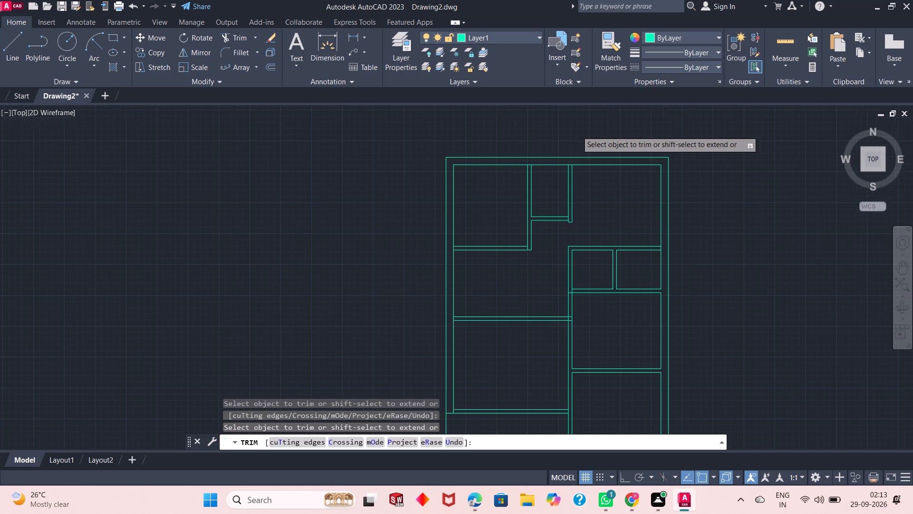
pyautogui.scroll(-1, 598, 261)
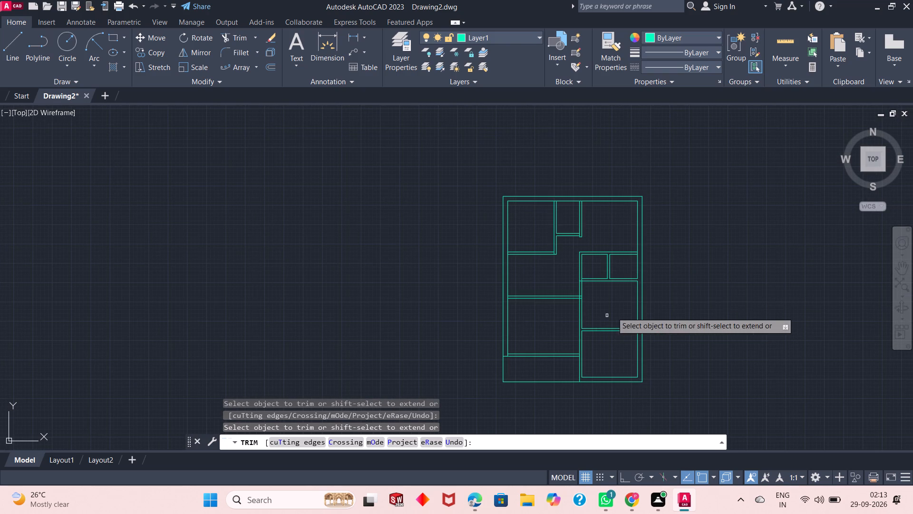
pyautogui.scroll(1, 612, 292)
pyautogui.scroll(-1, 579, 290)
pyautogui.rightClick(665, 262)
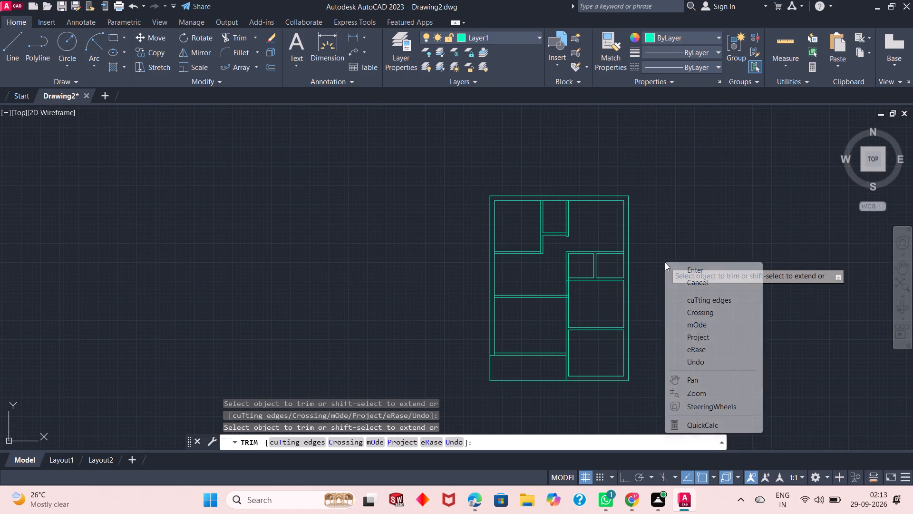
pyautogui.click(698, 270)
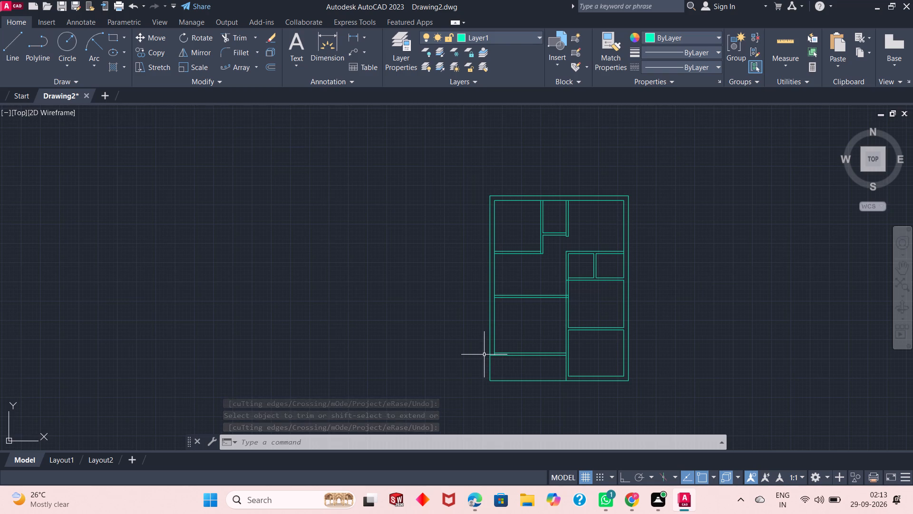
# Trim the left wall's inner line where it crosses the lowest left-hand partition, and finish Trim.
pyautogui.scroll(3, 495, 349)
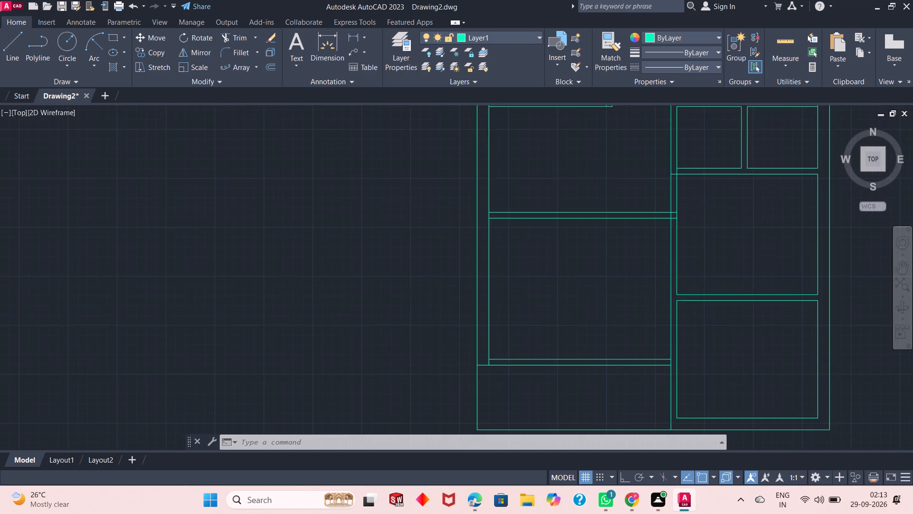
pyautogui.click(236, 37)
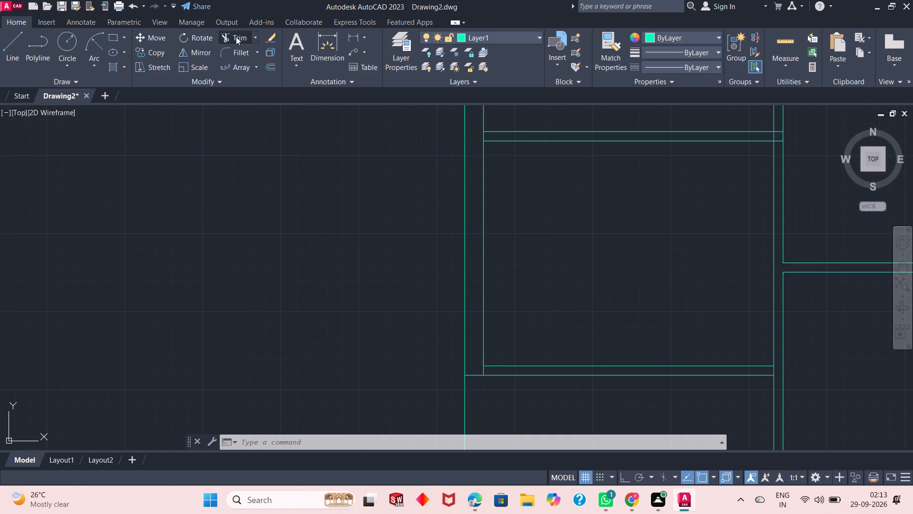
pyautogui.click(483, 371)
pyautogui.rightClick(394, 320)
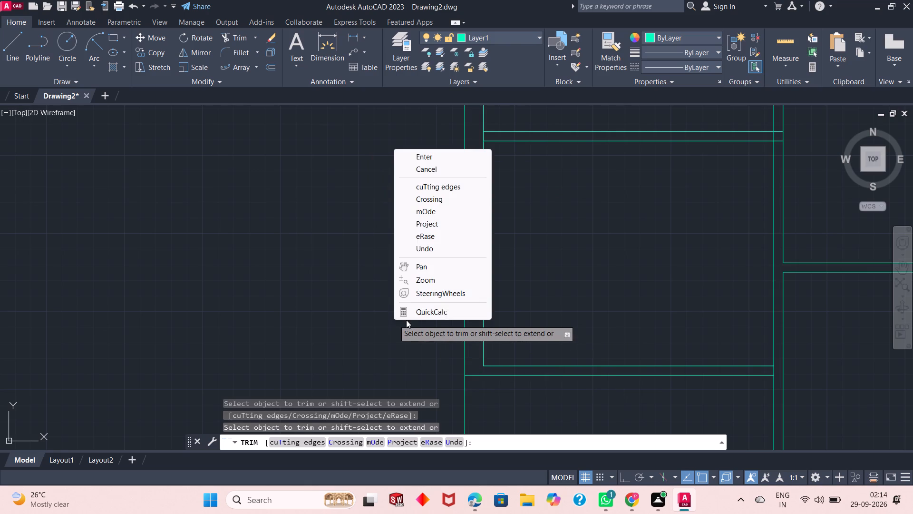
pyautogui.click(436, 156)
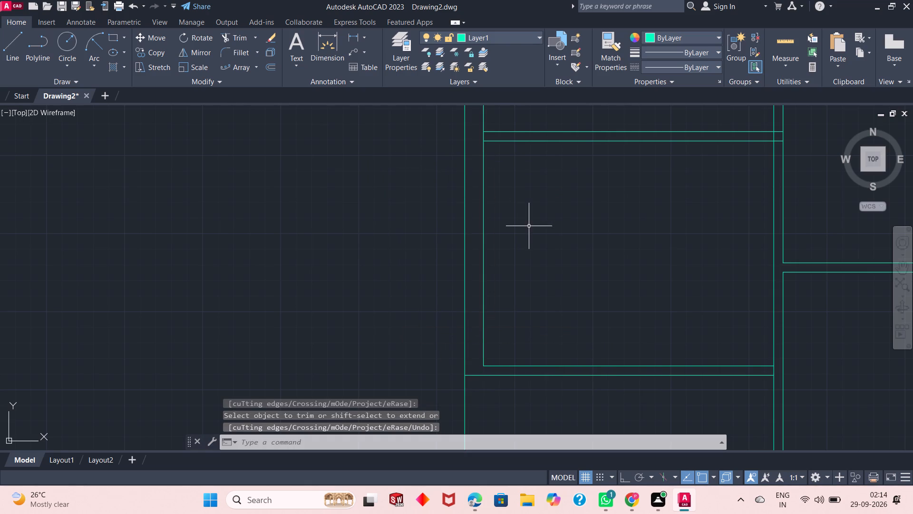
# Examine the whole floor plan, checking the trimmed walls and the remaining partition junctions.
pyautogui.scroll(-2, 529, 226)
pyautogui.scroll(3, 529, 226)
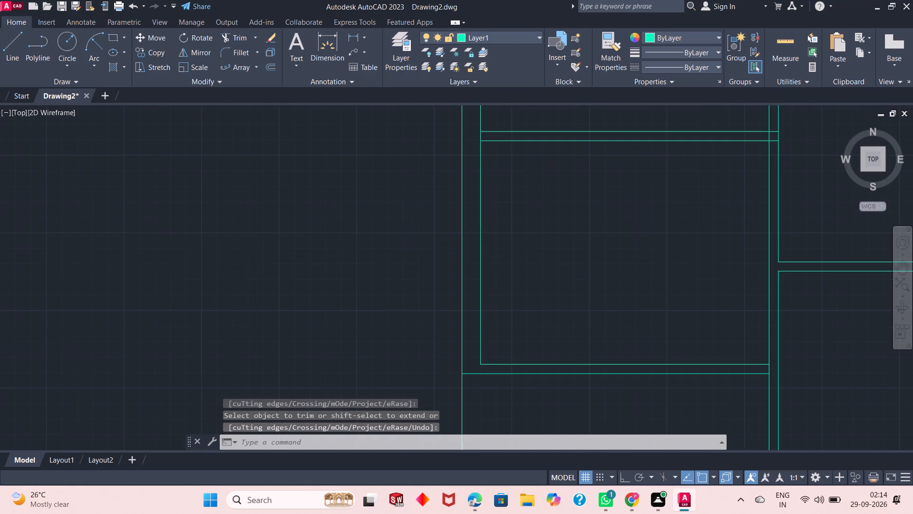
pyautogui.scroll(1, 529, 226)
pyautogui.scroll(-5, 529, 226)
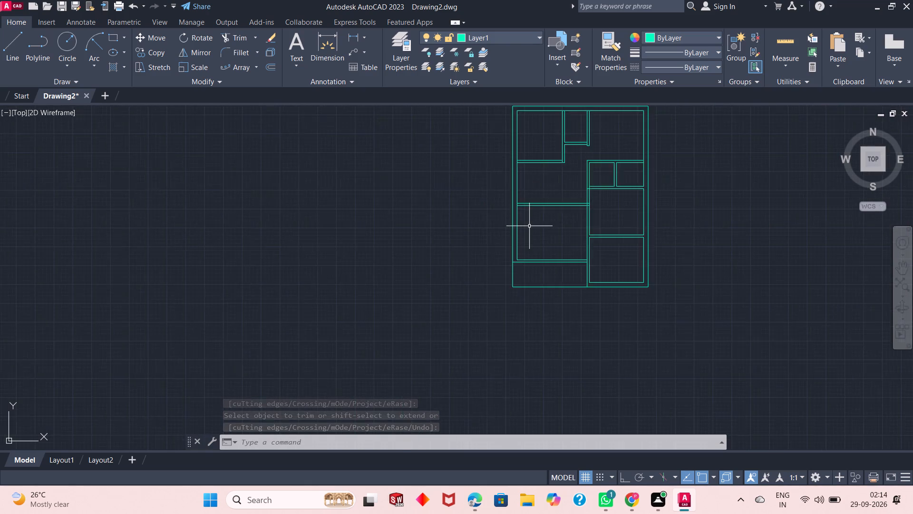
pyautogui.scroll(-1, 529, 226)
pyautogui.scroll(3, 592, 130)
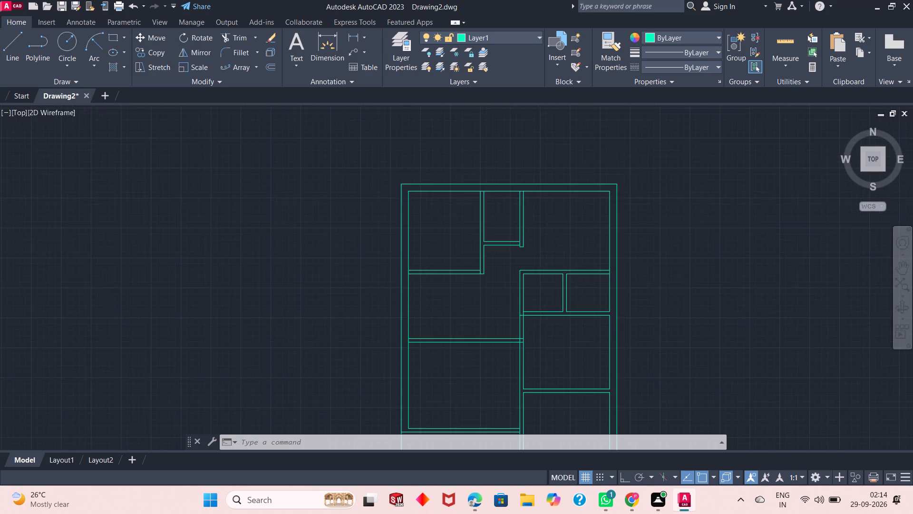
pyautogui.scroll(-2, 575, 176)
pyautogui.scroll(1, 562, 222)
pyautogui.scroll(-1, 554, 228)
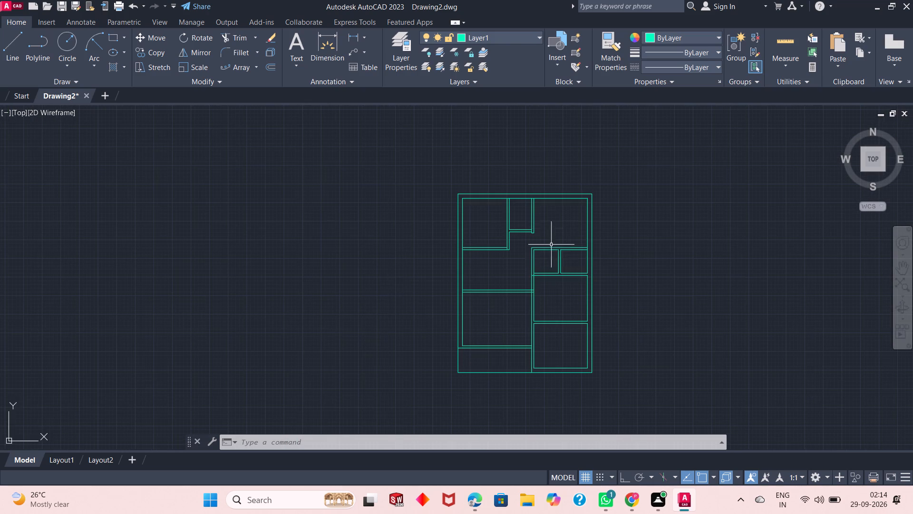
pyautogui.scroll(1, 548, 262)
pyautogui.scroll(-1, 548, 262)
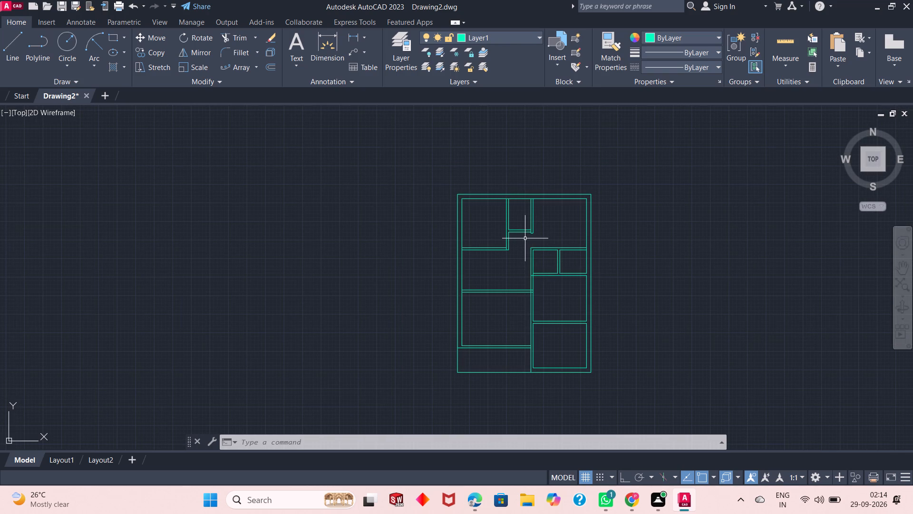
pyautogui.scroll(1, 525, 239)
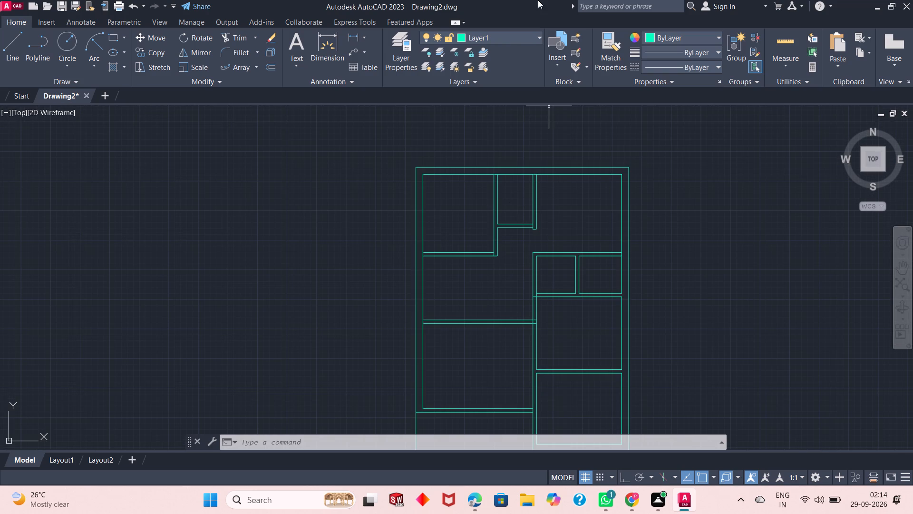
# Make layer 0 the current layer.
pyautogui.click(497, 36)
pyautogui.click(490, 49)
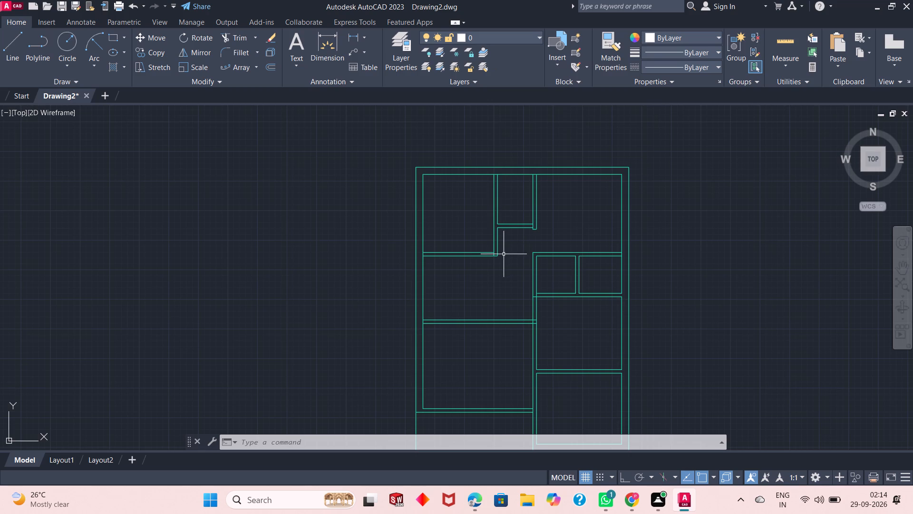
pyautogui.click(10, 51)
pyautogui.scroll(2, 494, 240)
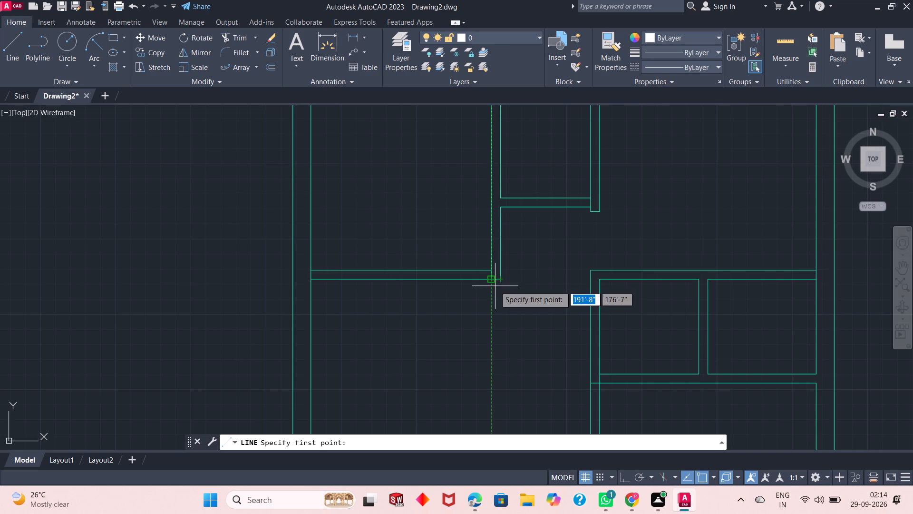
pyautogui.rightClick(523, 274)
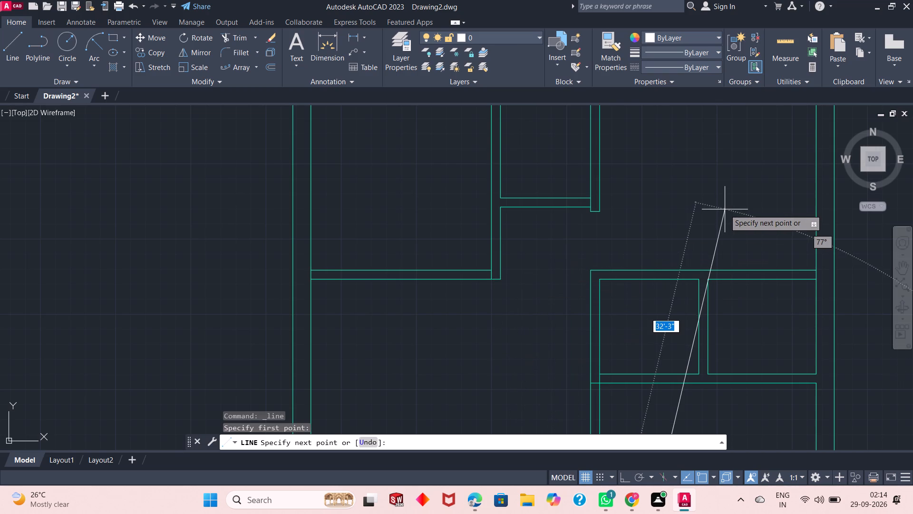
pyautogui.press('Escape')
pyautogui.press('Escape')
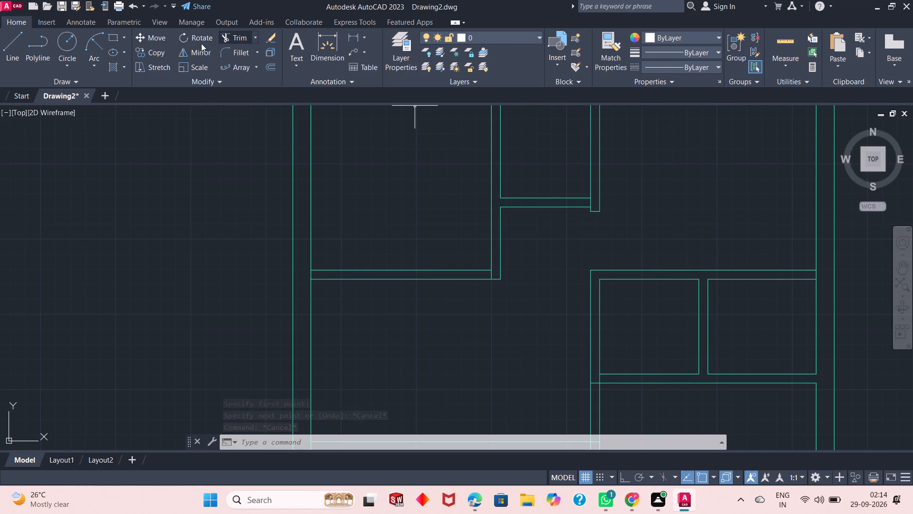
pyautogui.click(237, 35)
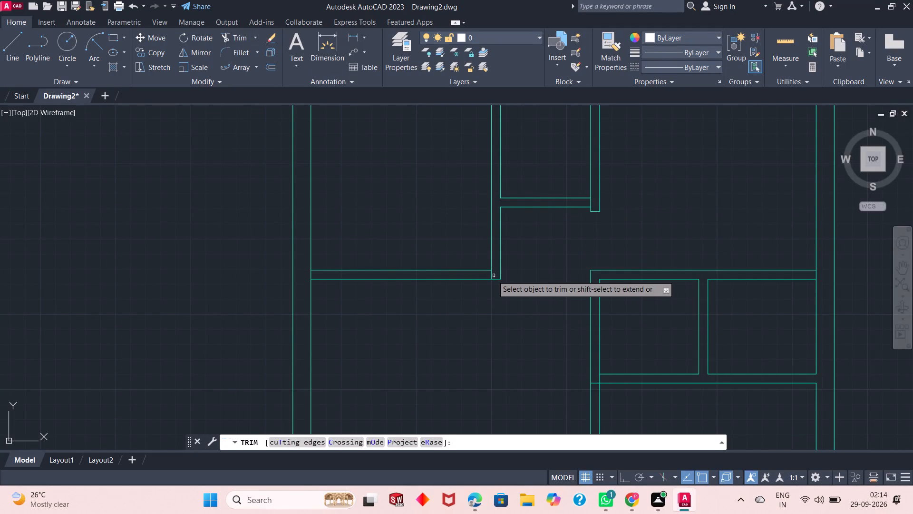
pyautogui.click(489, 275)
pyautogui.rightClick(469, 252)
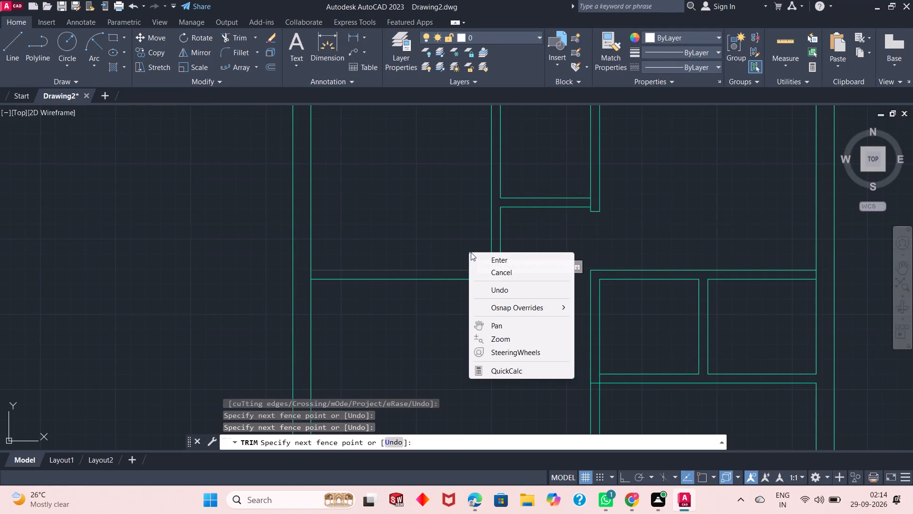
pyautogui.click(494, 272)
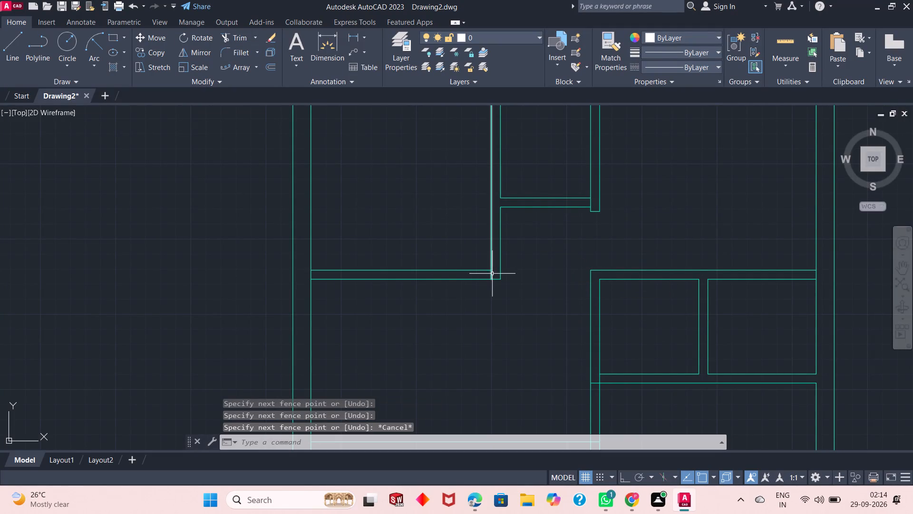
# Trim the short vertical wall segment closing the end of the left room's lower partition, and finish Trim.
pyautogui.click(231, 37)
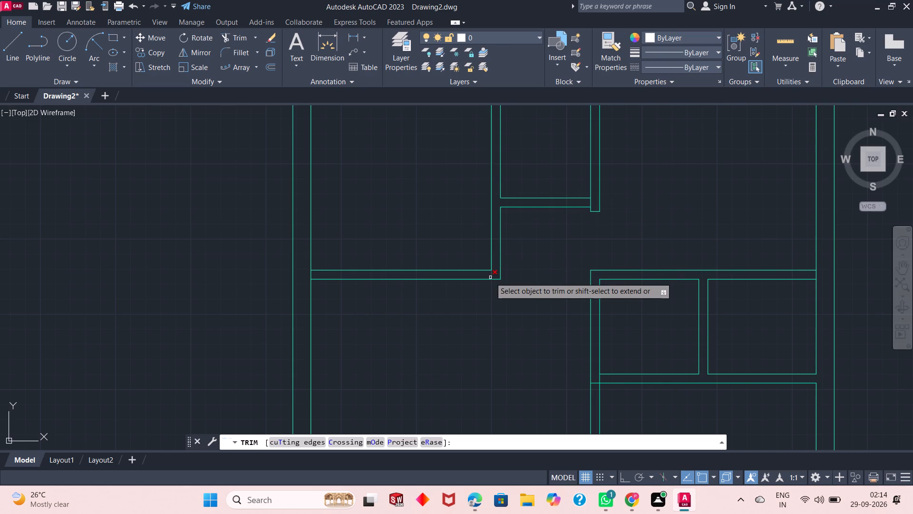
pyautogui.click(490, 277)
pyautogui.rightClick(385, 200)
pyautogui.click(406, 208)
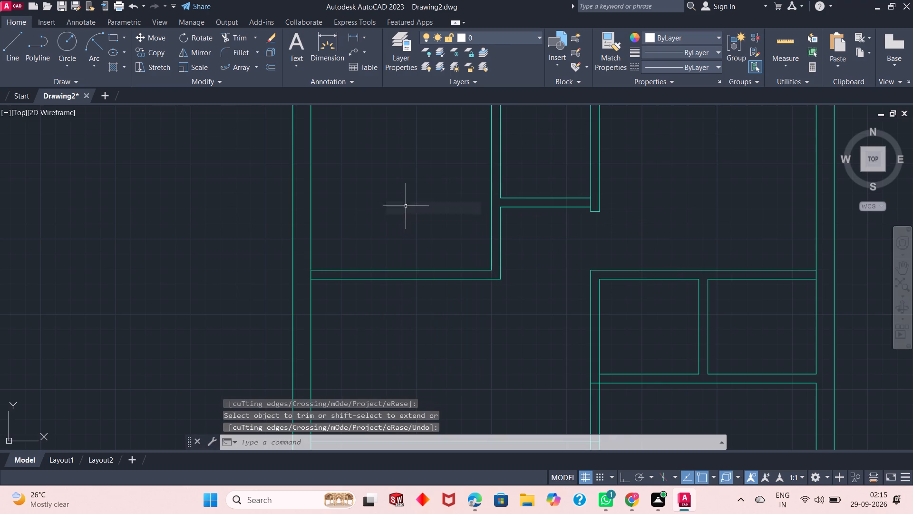
# Draw a 6" vertical jamb line across the left room's lower partition, where it meets the vertical partition.
pyautogui.click(21, 50)
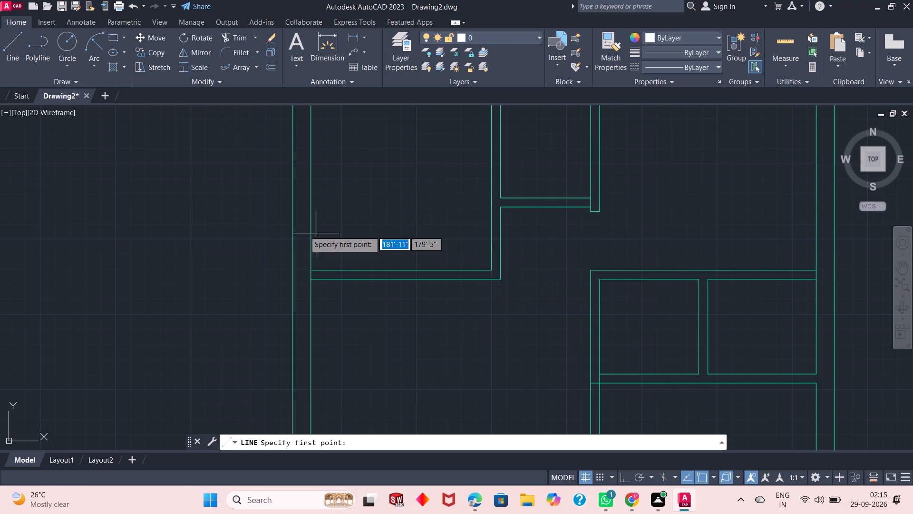
pyautogui.click(490, 272)
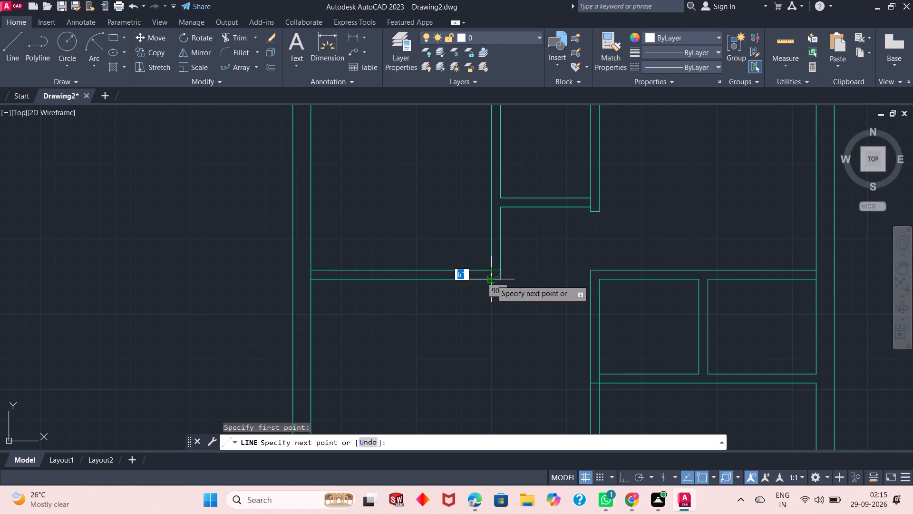
pyautogui.click(491, 279)
pyautogui.rightClick(512, 260)
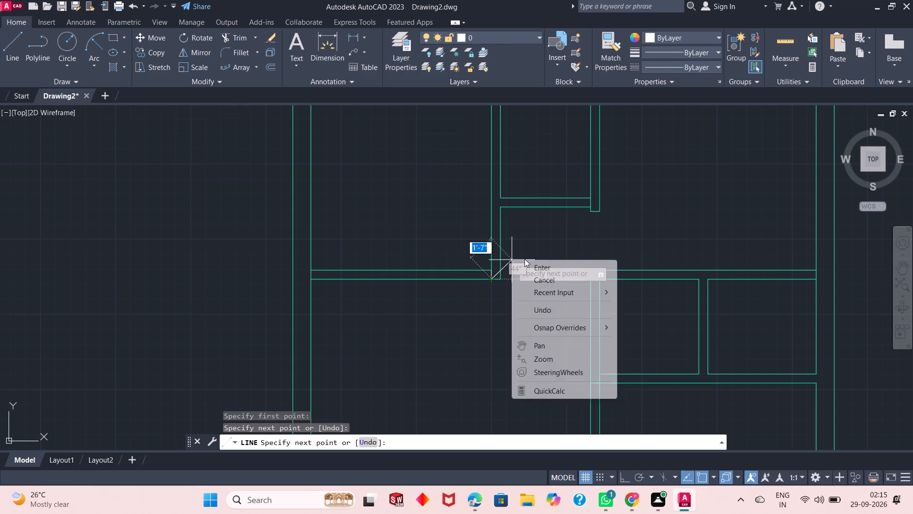
pyautogui.click(542, 266)
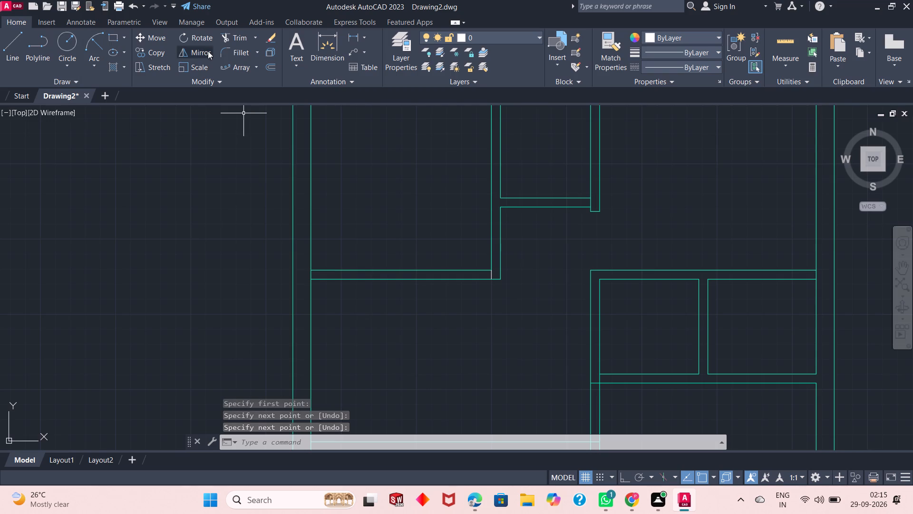
# Offset the jamb line 3' to the left along the lower partition, and finish Offset.
pyautogui.click(269, 65)
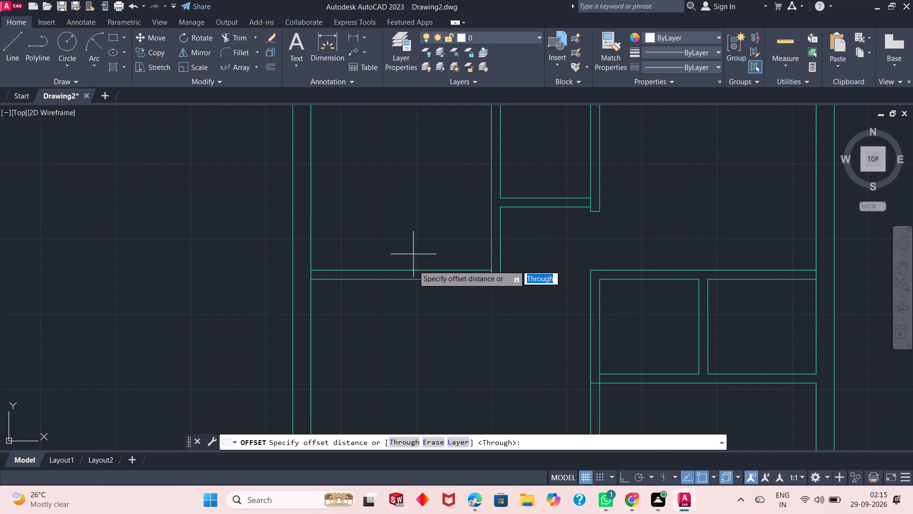
pyautogui.press('Return')
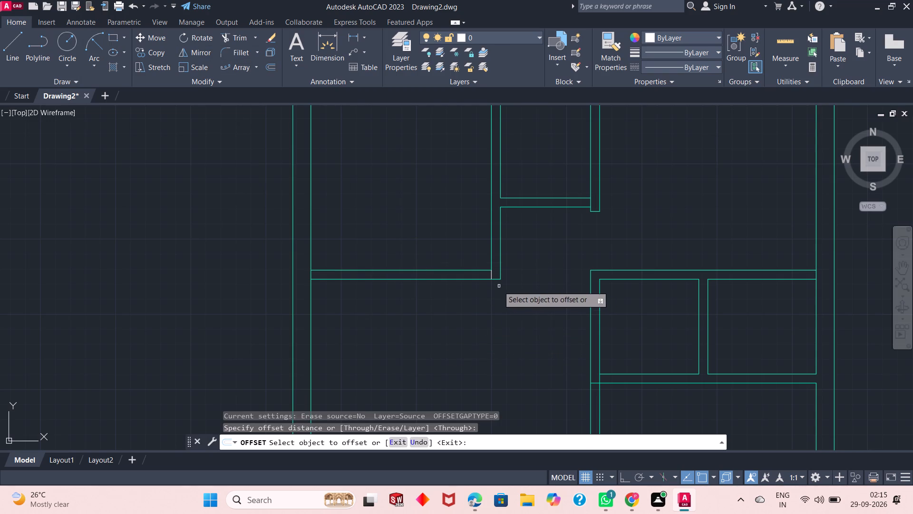
pyautogui.click(492, 274)
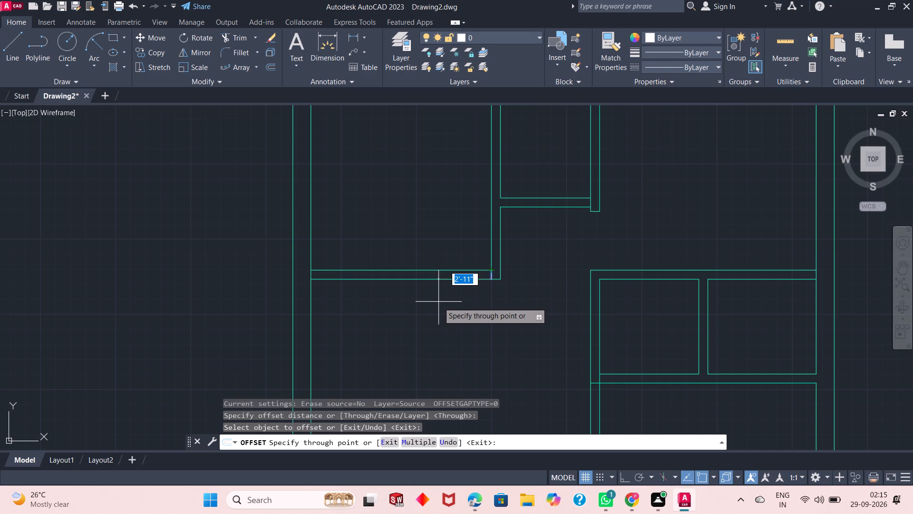
pyautogui.write("3'")
pyautogui.press('Return')
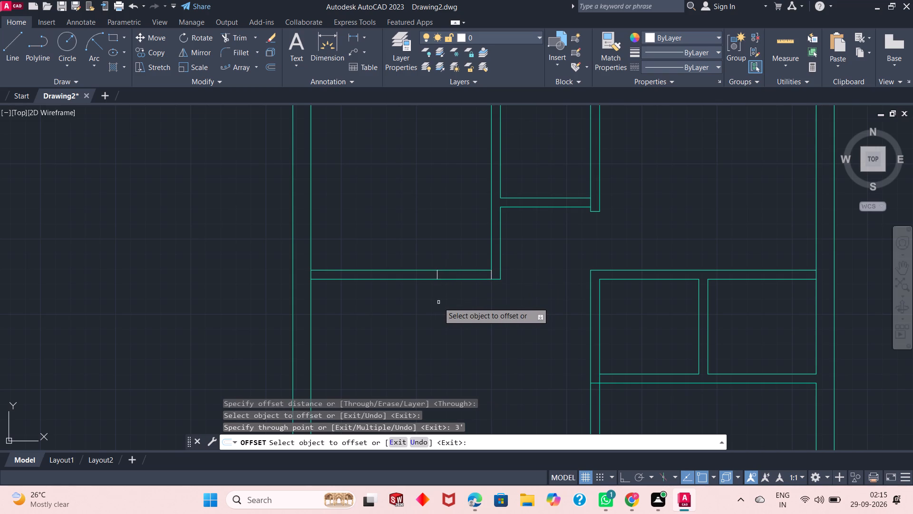
pyautogui.rightClick(440, 302)
pyautogui.click(479, 311)
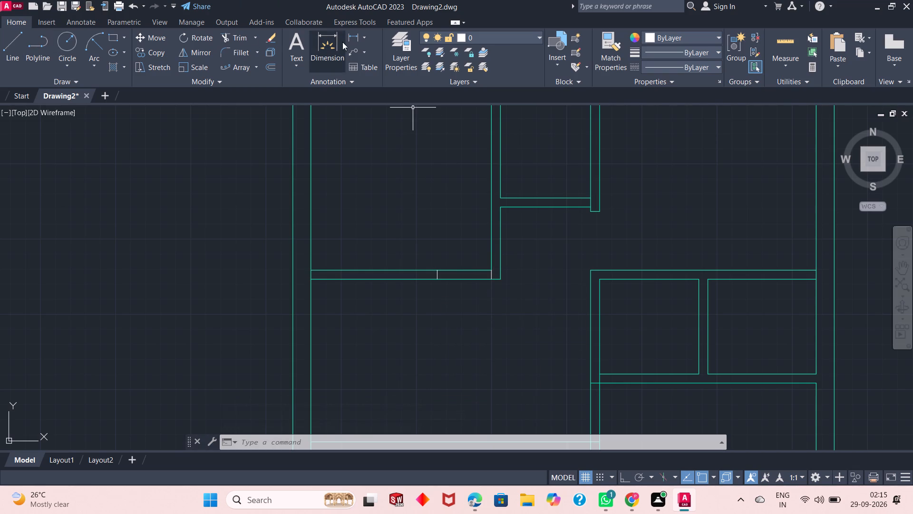
# Trim both partition lines between the two jamb lines to open a 3' doorway, and finish Trim.
pyautogui.click(220, 35)
pyautogui.click(461, 241)
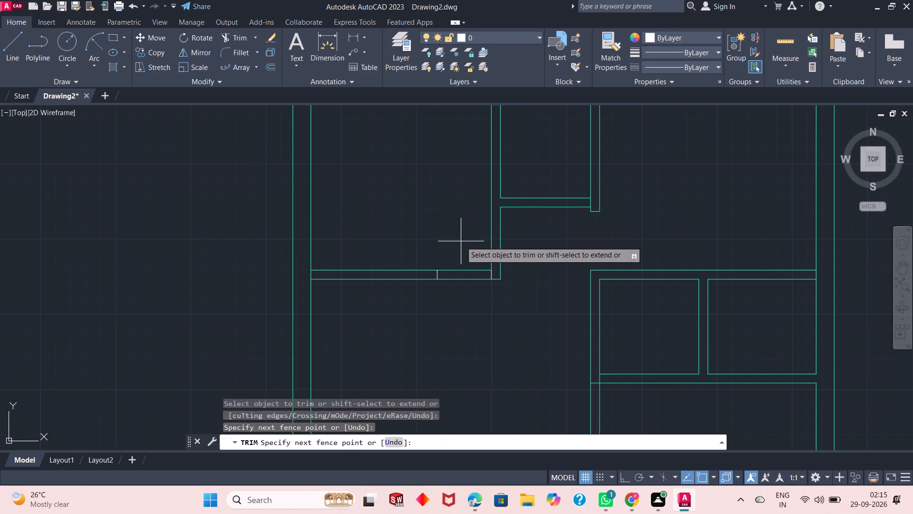
pyautogui.click(468, 325)
pyautogui.rightClick(480, 282)
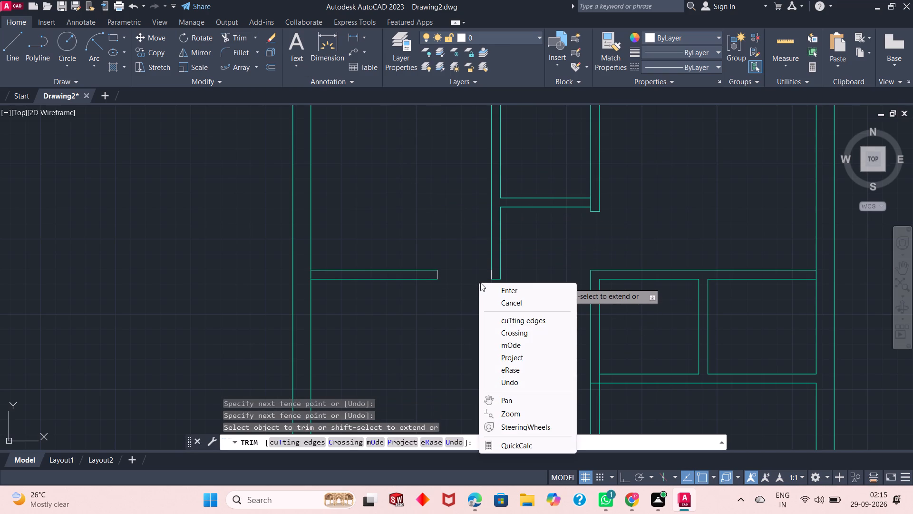
pyautogui.click(488, 287)
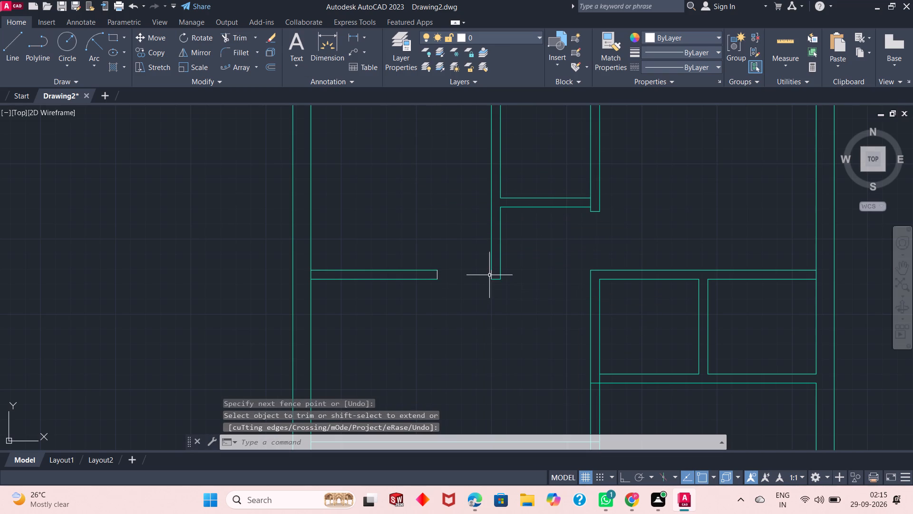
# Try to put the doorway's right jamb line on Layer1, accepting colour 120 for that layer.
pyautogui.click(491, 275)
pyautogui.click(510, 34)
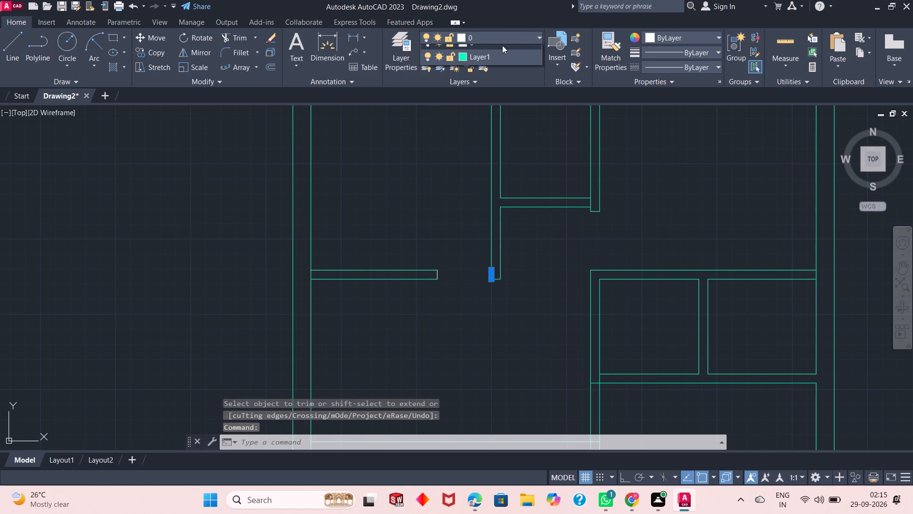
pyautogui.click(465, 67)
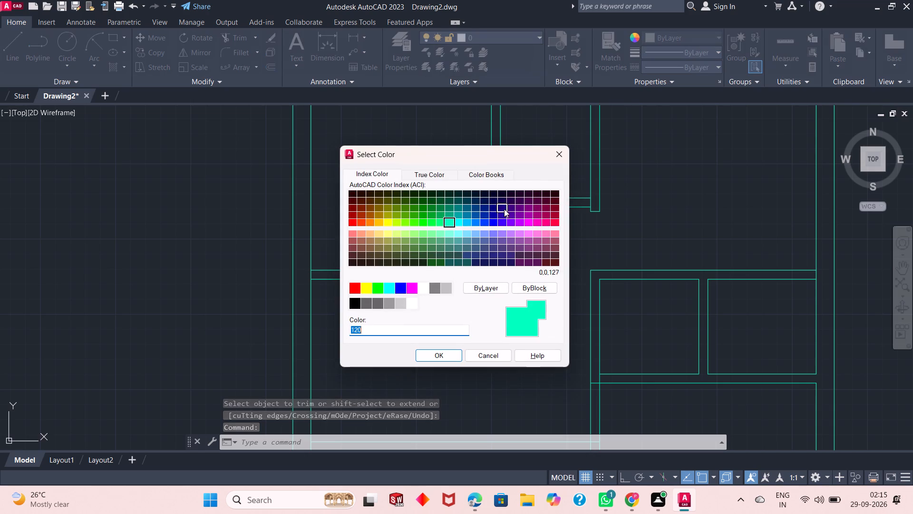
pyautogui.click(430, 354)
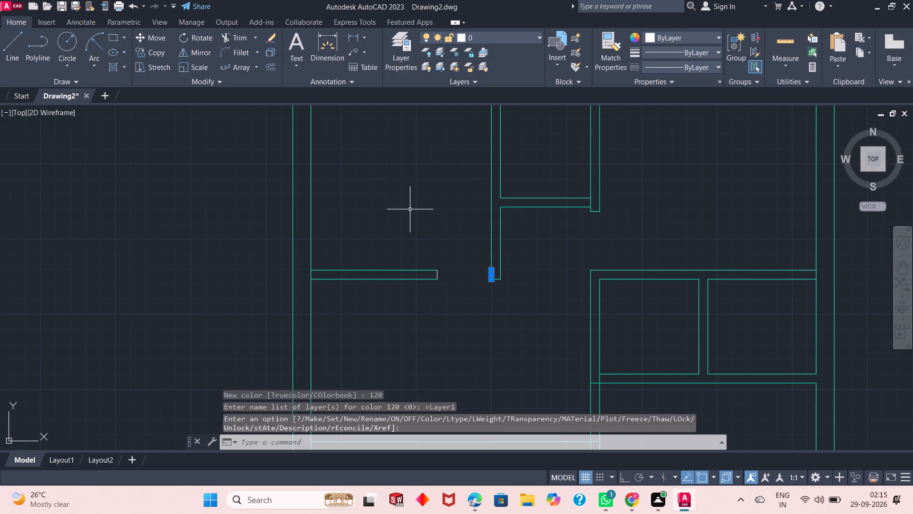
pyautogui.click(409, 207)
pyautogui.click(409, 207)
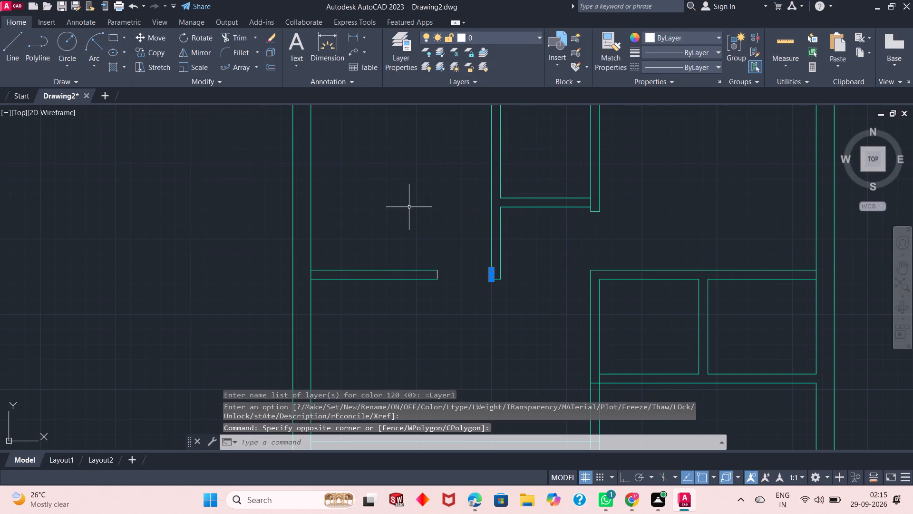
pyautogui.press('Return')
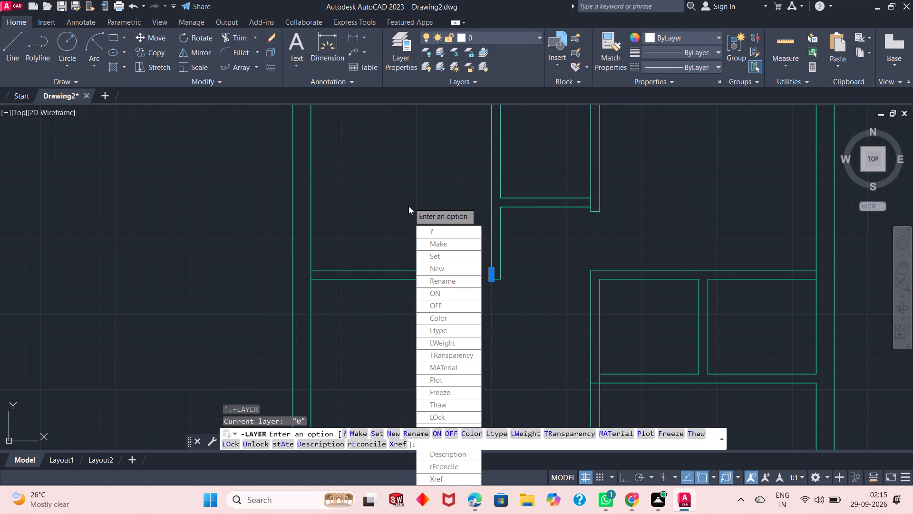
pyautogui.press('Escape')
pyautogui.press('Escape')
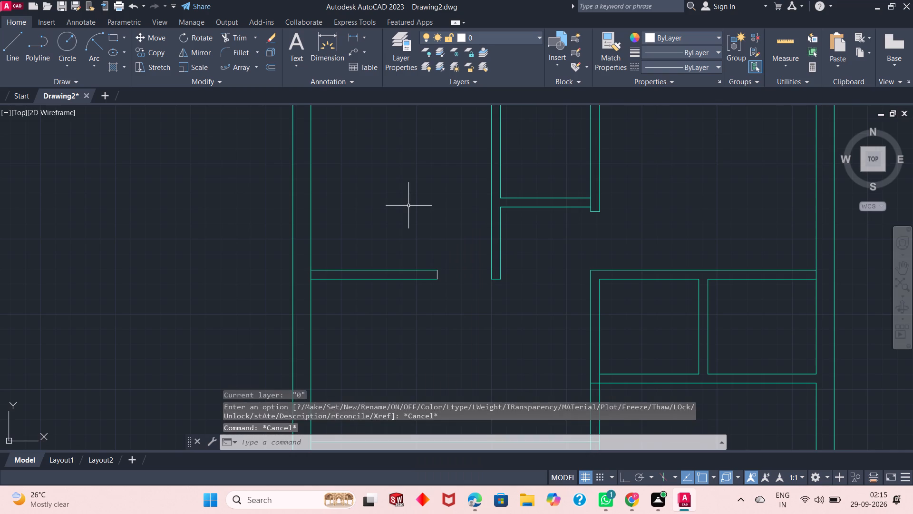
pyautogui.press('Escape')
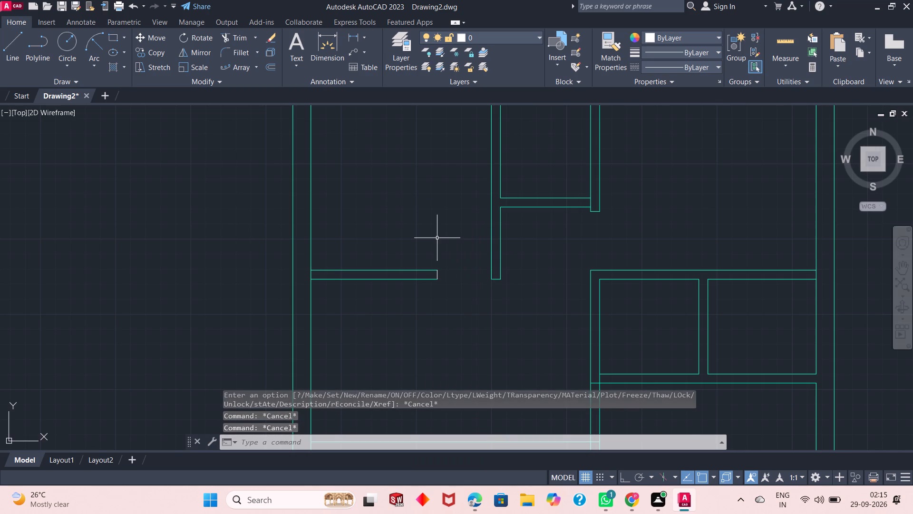
# Move the doorway's left jamb line to Layer1 and clear the selection.
pyautogui.click(438, 275)
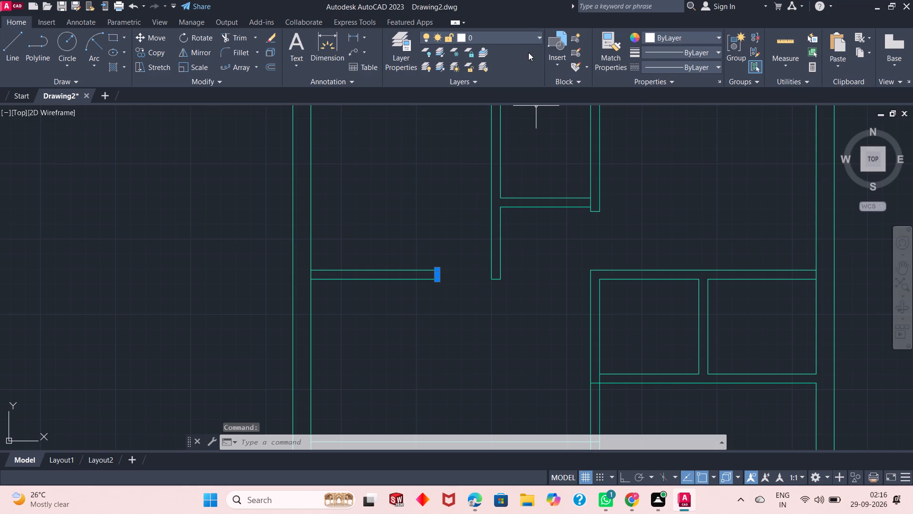
pyautogui.click(505, 41)
pyautogui.click(493, 65)
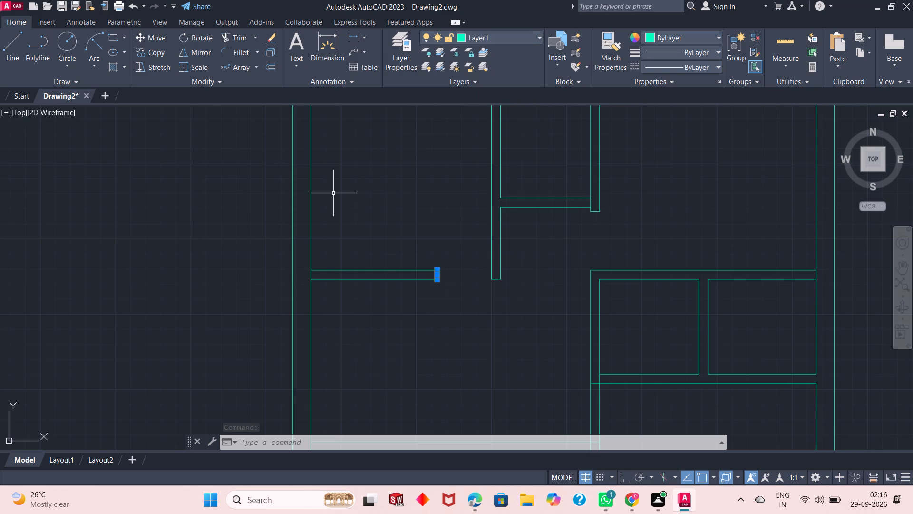
pyautogui.press('Escape')
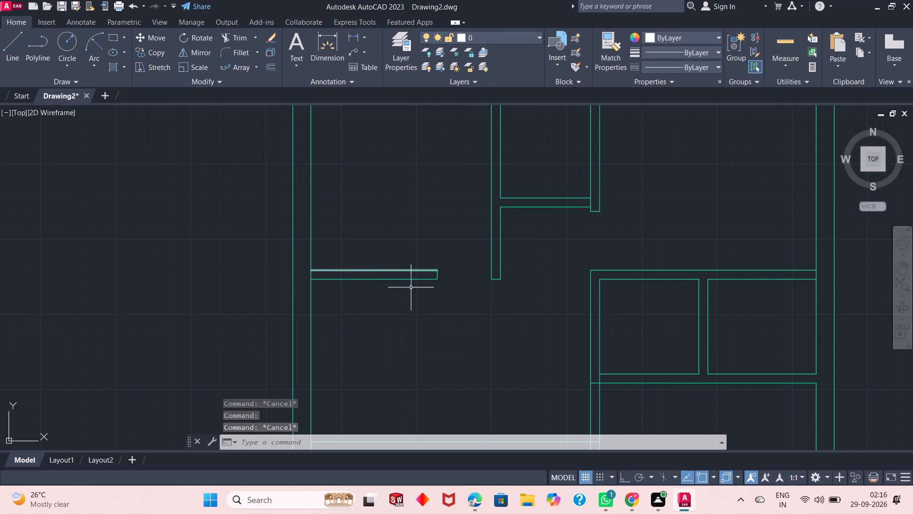
# Start a line at the right jamb's lower corner with Ortho on, going 2" up and 4" left into the doorway.
pyautogui.scroll(1, 416, 292)
pyautogui.scroll(-1, 420, 292)
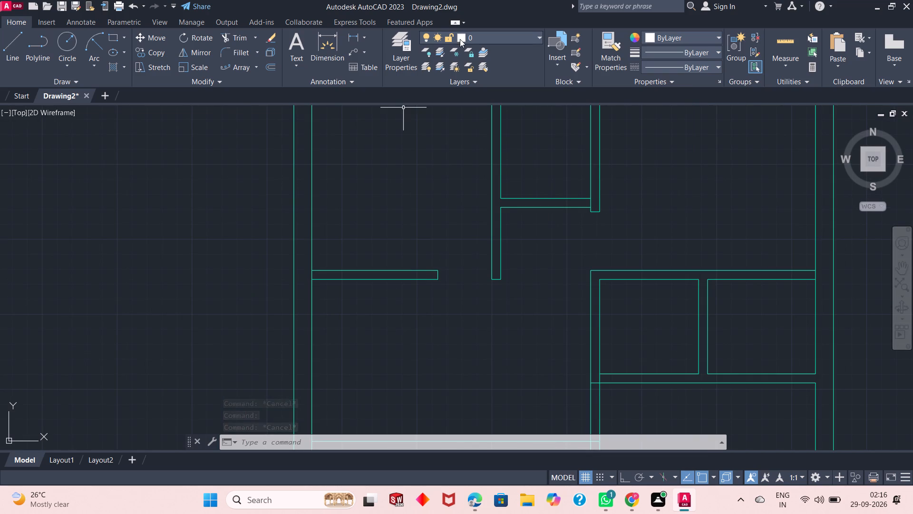
pyautogui.click(19, 54)
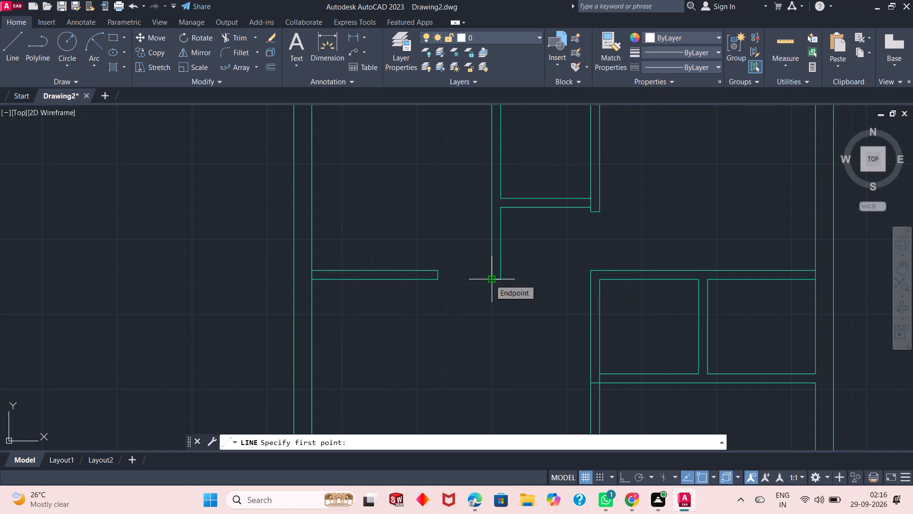
pyautogui.click(490, 279)
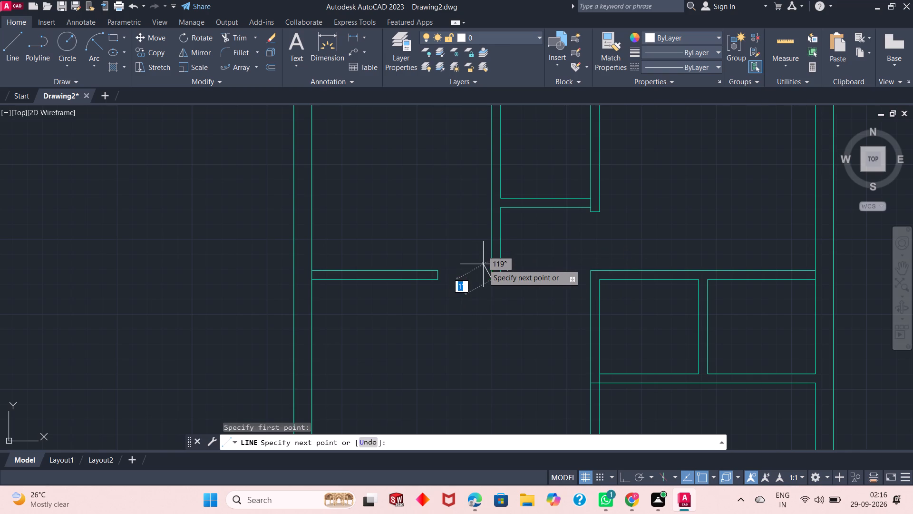
pyautogui.press('F8')
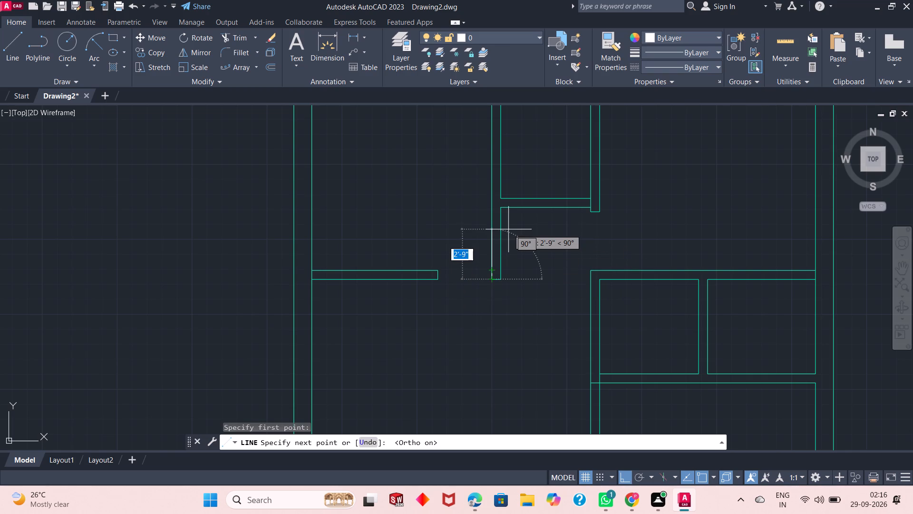
pyautogui.press('2')
pyautogui.hotkey('shift', '"')
pyautogui.press('Return')
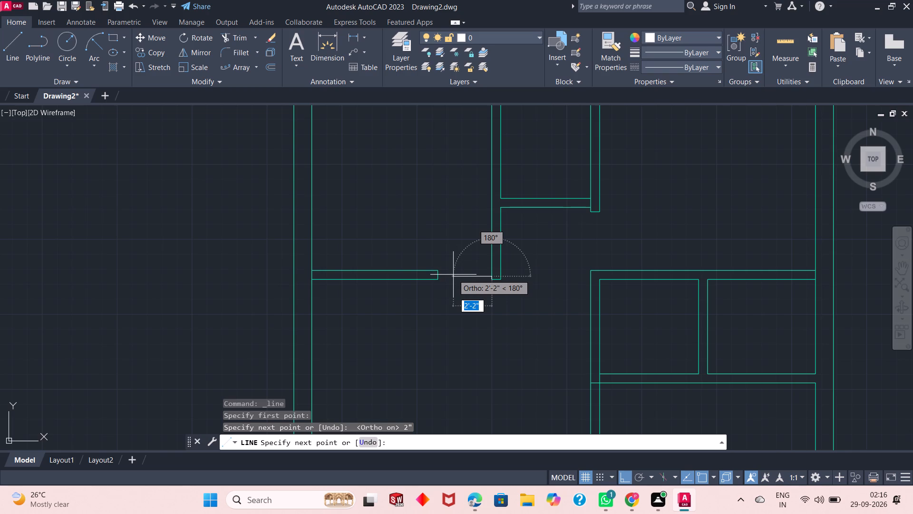
pyautogui.press('4')
pyautogui.hotkey('shift', '"')
pyautogui.press('Return')
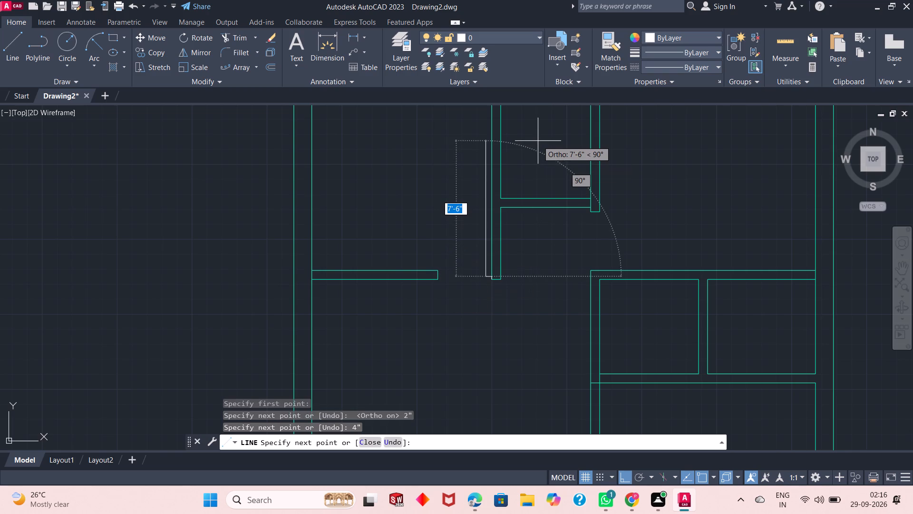
# Complete the door leaf by continuing the line 3' up, 2" left, 3' down and back to the leaf's inner bottom corner, and finish Line.
pyautogui.write("3'")
pyautogui.press('Return')
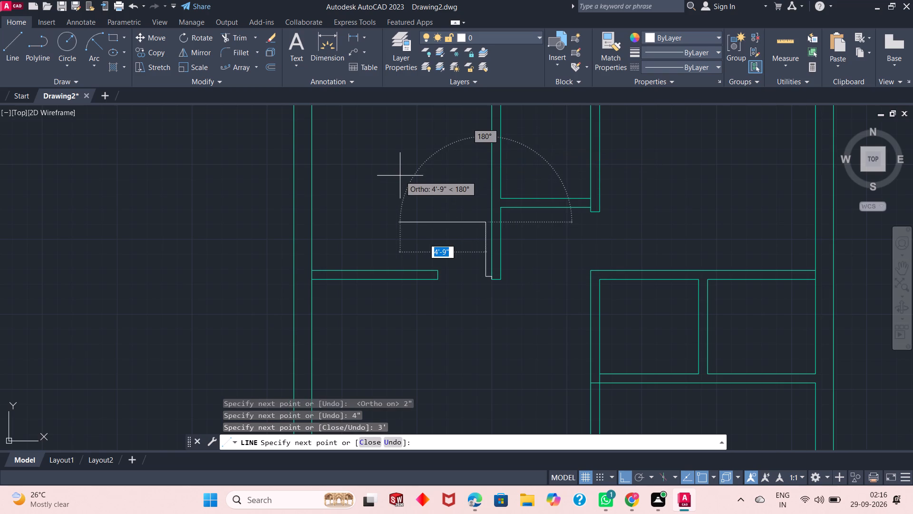
pyautogui.press('2')
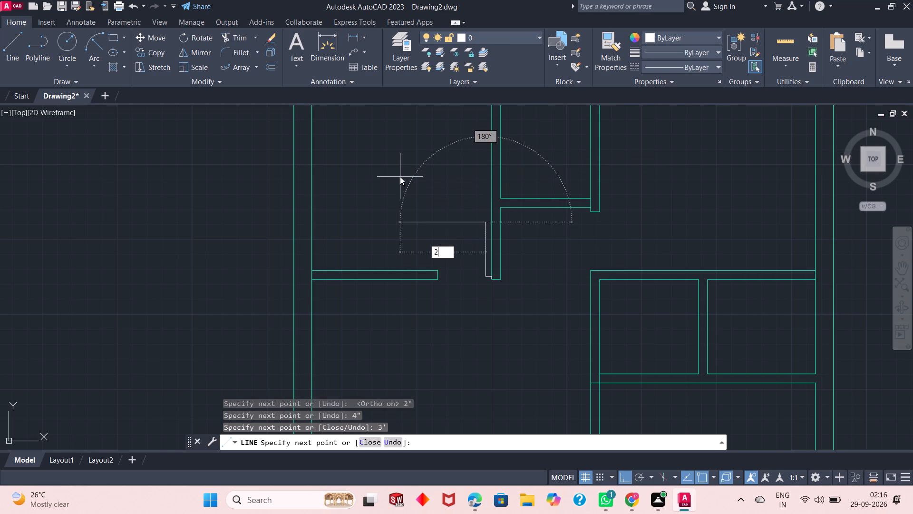
pyautogui.hotkey('shift', '"')
pyautogui.press('Return')
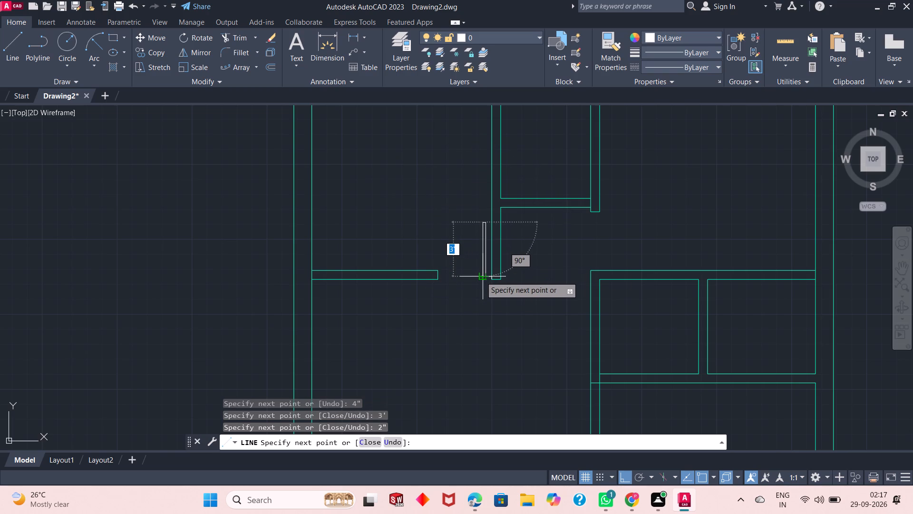
pyautogui.press('3')
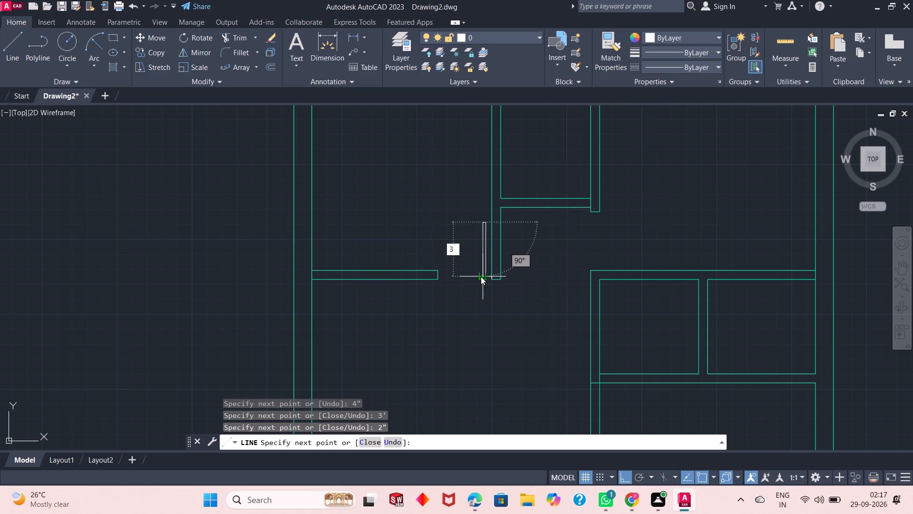
pyautogui.press("'")
pyautogui.press('Return')
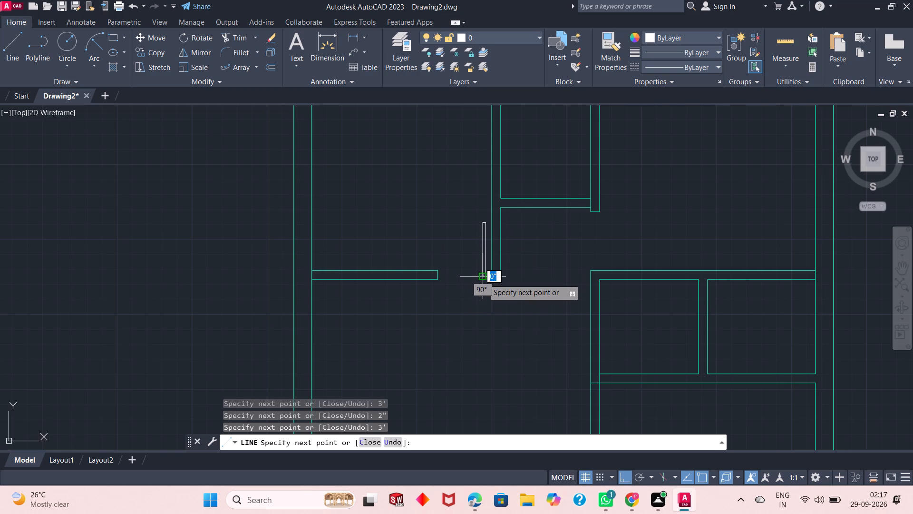
pyautogui.scroll(2, 483, 279)
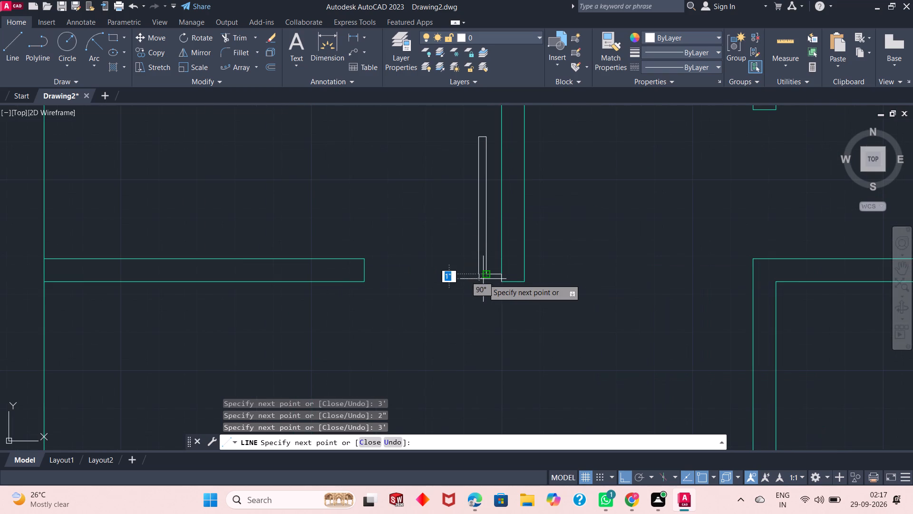
pyautogui.scroll(1, 522, 276)
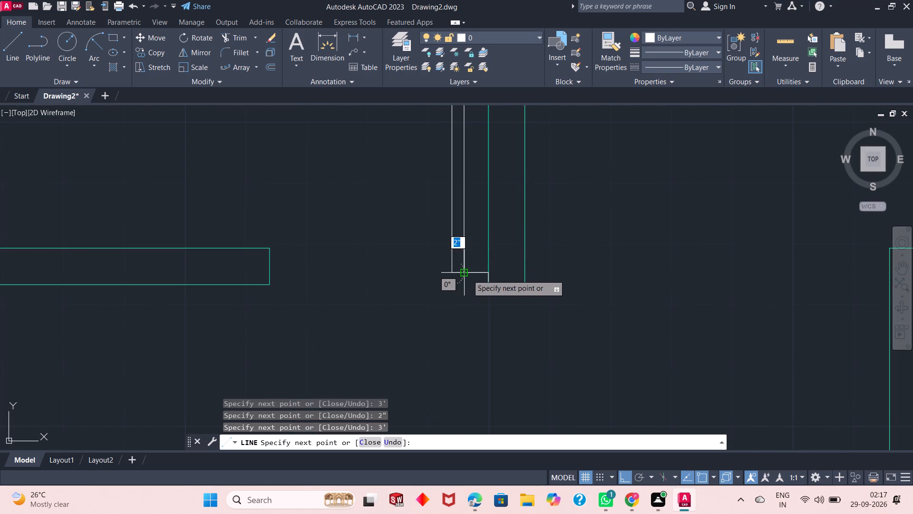
pyautogui.click(467, 275)
pyautogui.rightClick(561, 266)
pyautogui.click(585, 276)
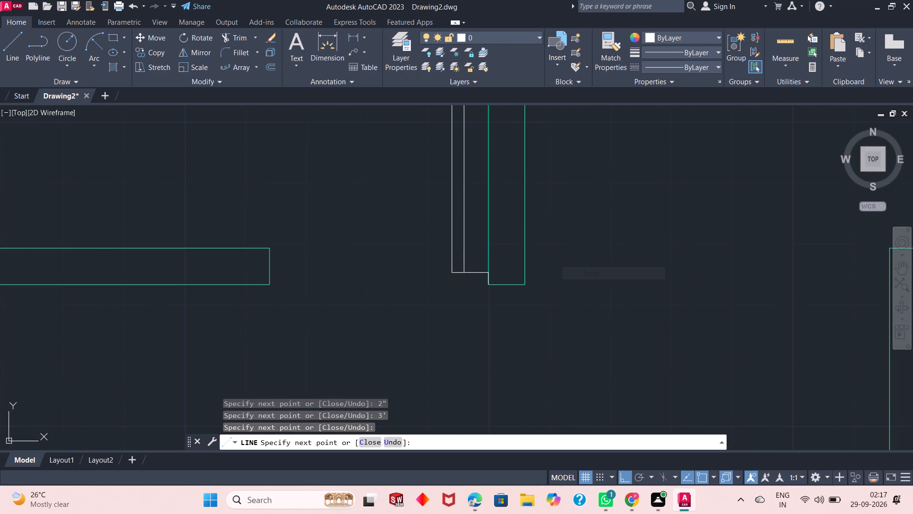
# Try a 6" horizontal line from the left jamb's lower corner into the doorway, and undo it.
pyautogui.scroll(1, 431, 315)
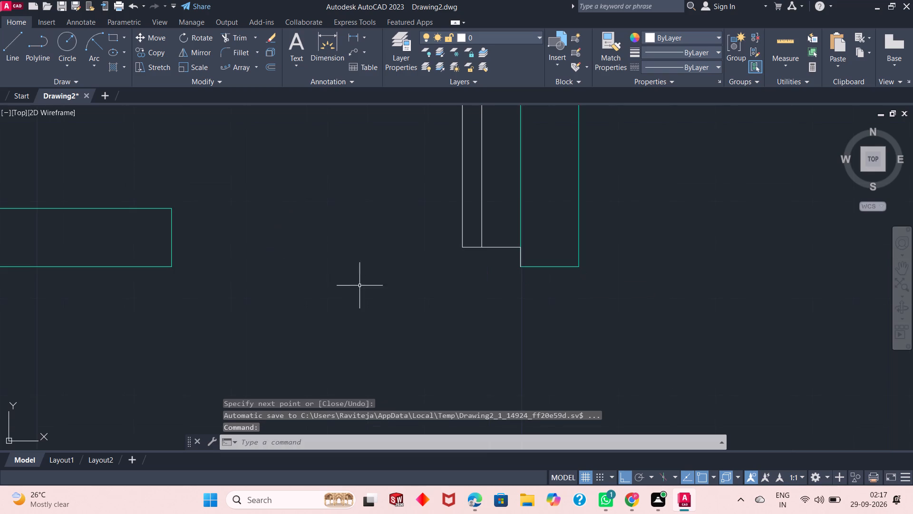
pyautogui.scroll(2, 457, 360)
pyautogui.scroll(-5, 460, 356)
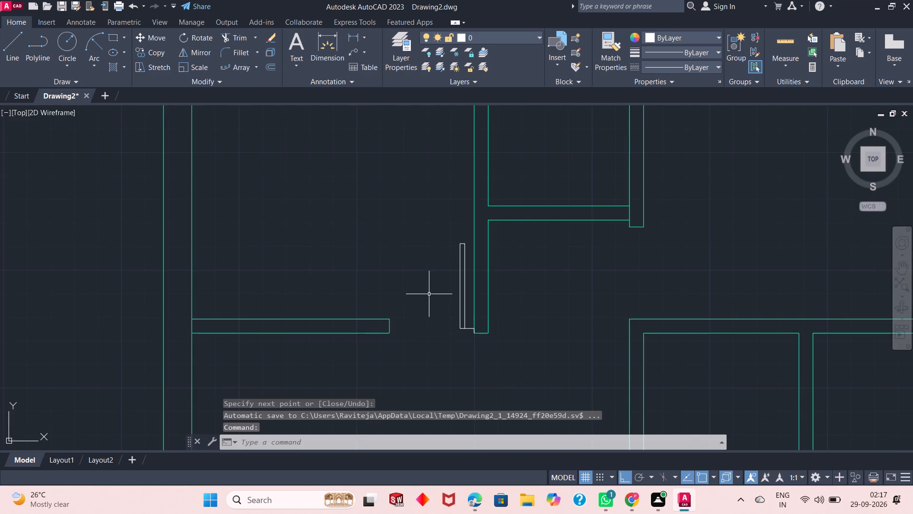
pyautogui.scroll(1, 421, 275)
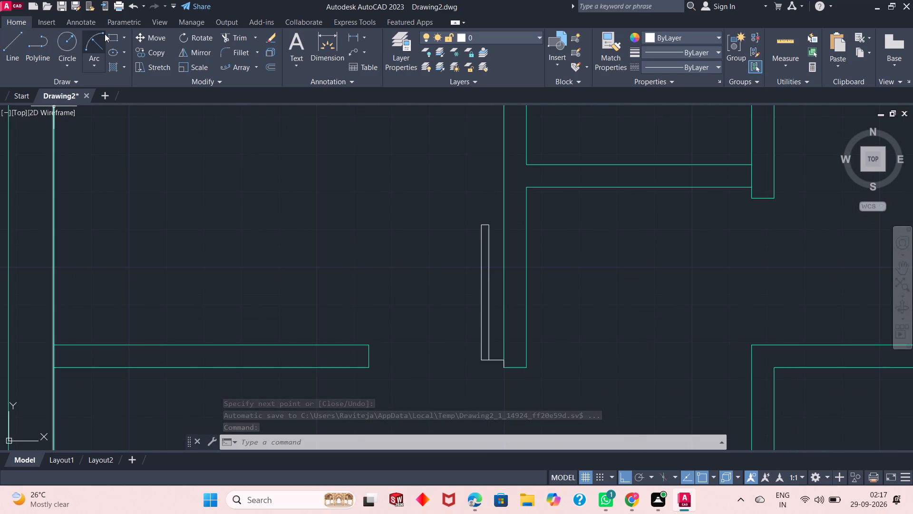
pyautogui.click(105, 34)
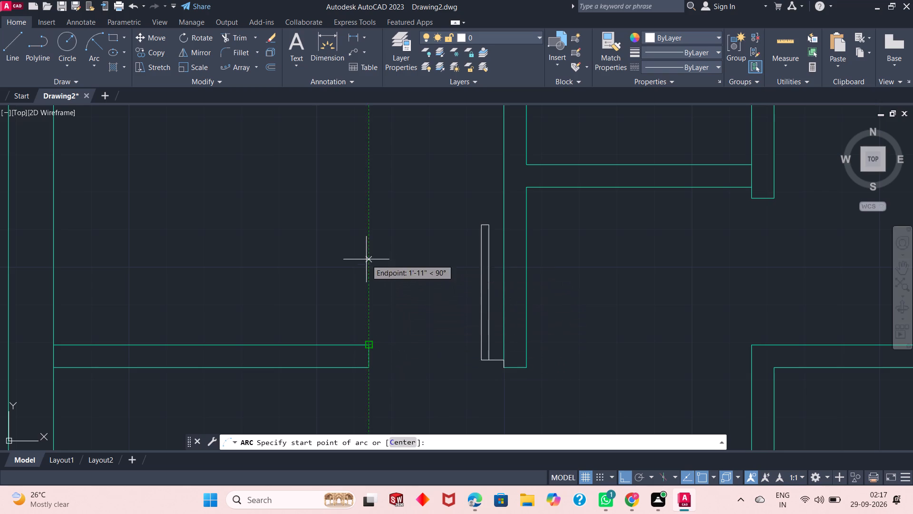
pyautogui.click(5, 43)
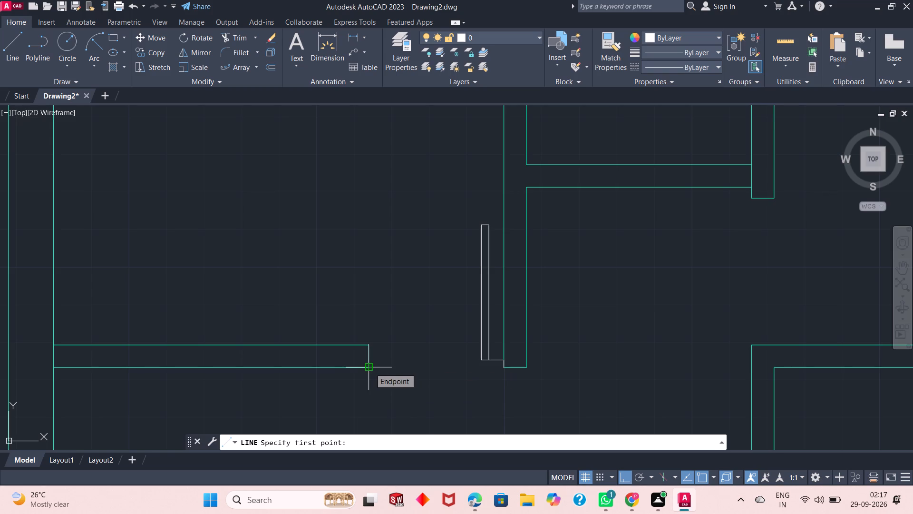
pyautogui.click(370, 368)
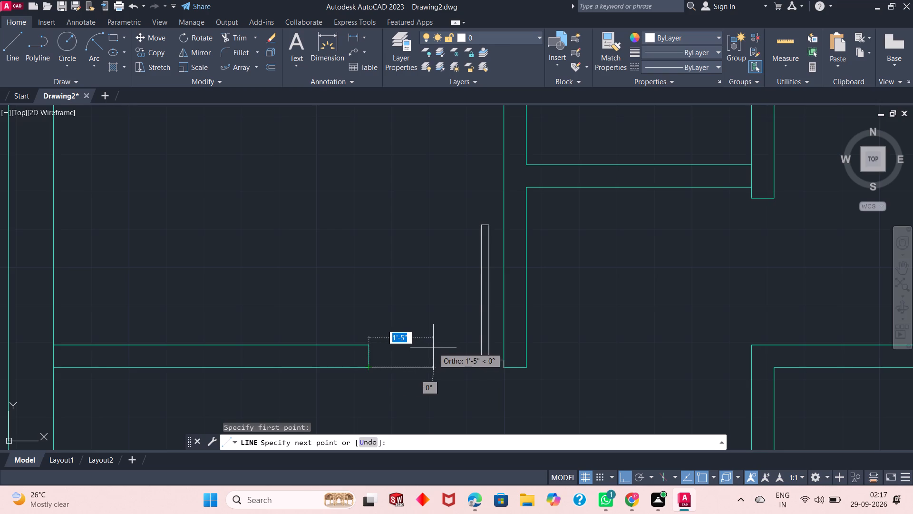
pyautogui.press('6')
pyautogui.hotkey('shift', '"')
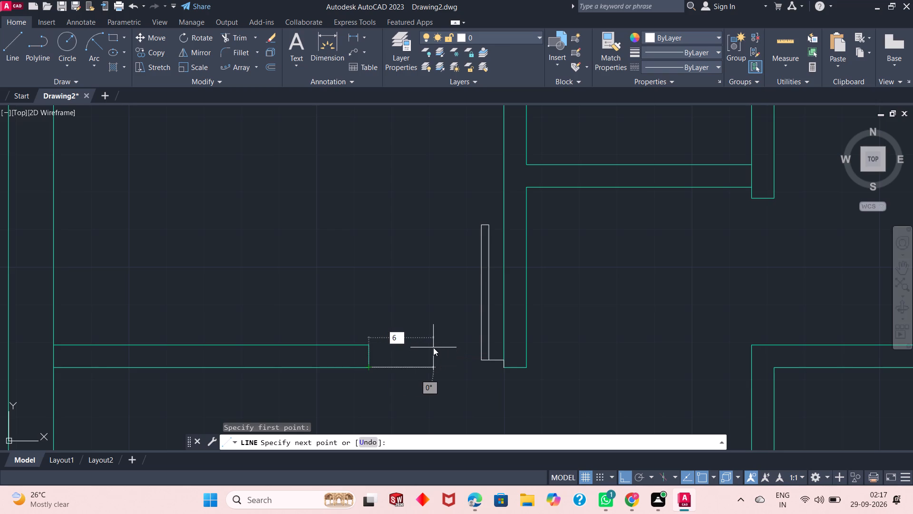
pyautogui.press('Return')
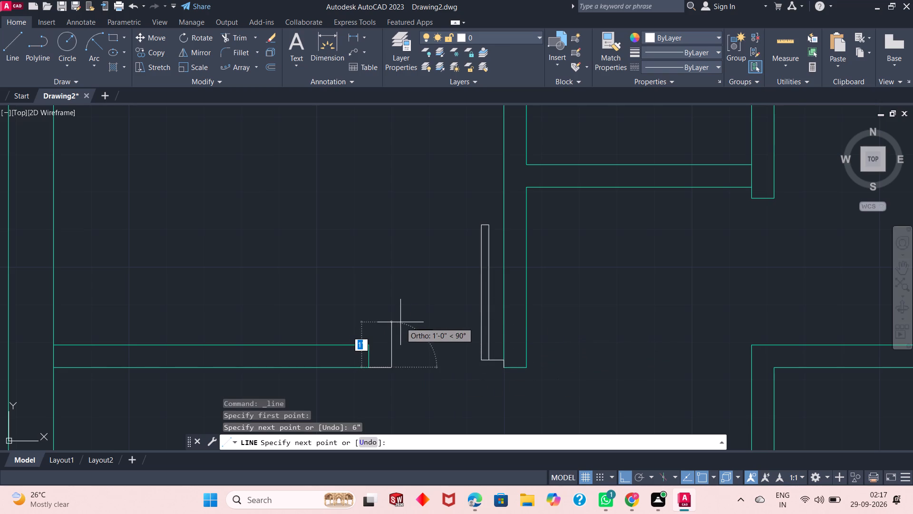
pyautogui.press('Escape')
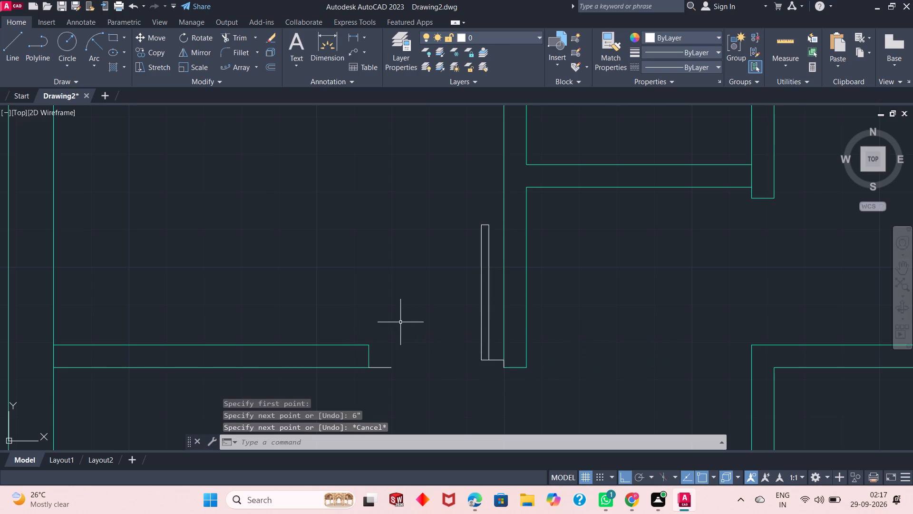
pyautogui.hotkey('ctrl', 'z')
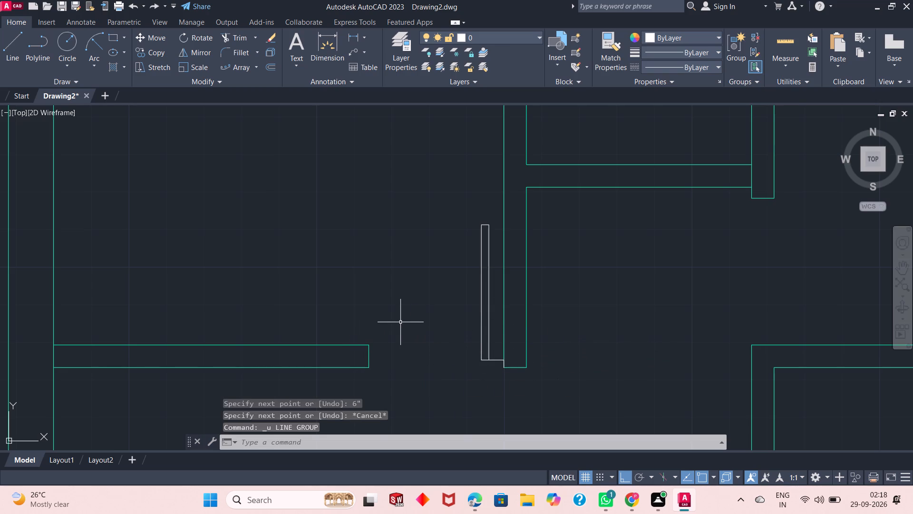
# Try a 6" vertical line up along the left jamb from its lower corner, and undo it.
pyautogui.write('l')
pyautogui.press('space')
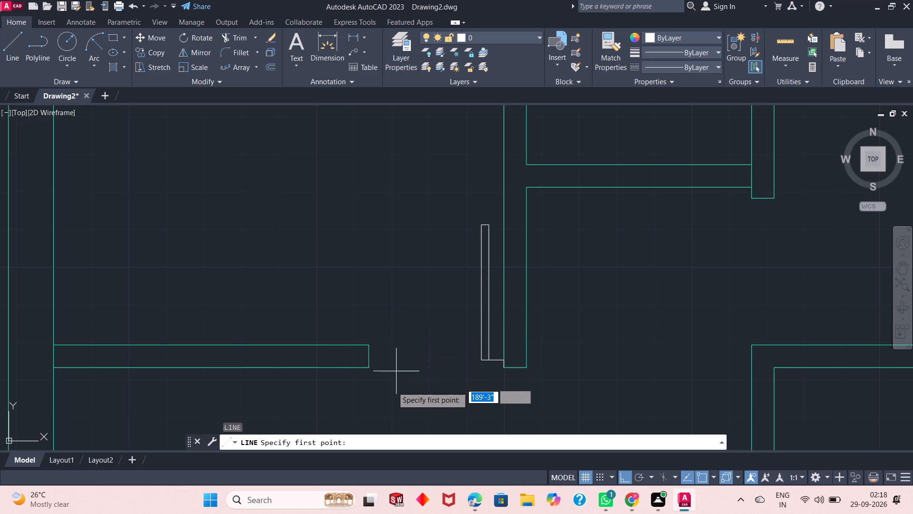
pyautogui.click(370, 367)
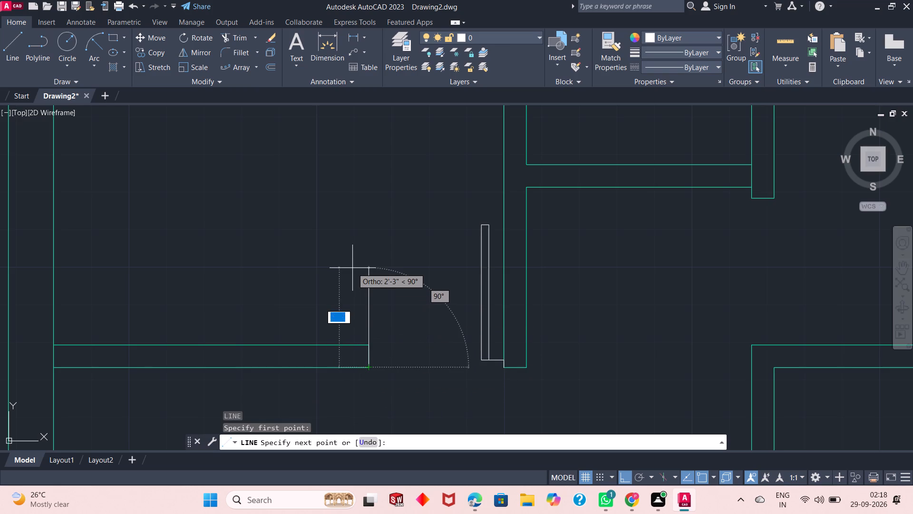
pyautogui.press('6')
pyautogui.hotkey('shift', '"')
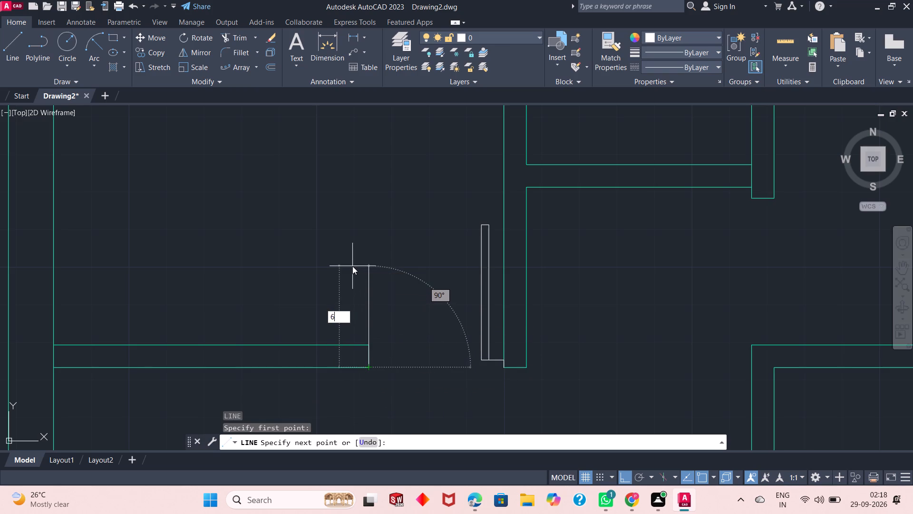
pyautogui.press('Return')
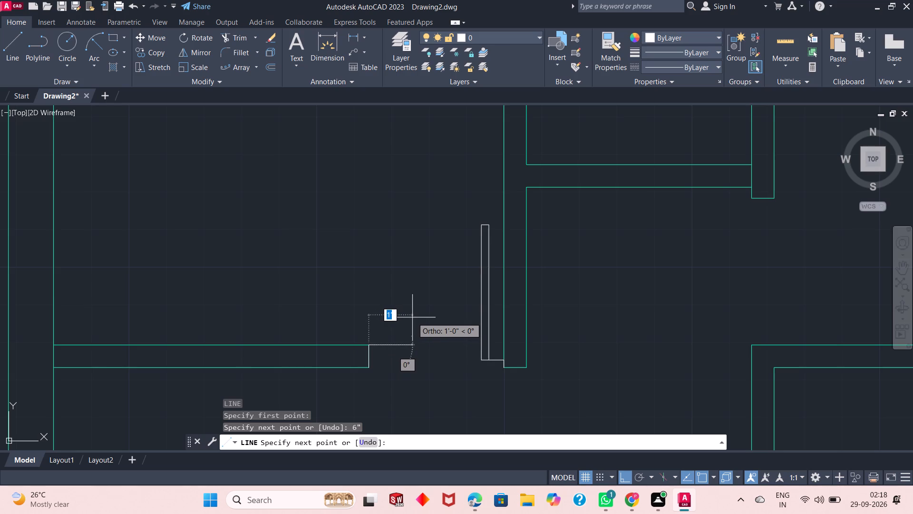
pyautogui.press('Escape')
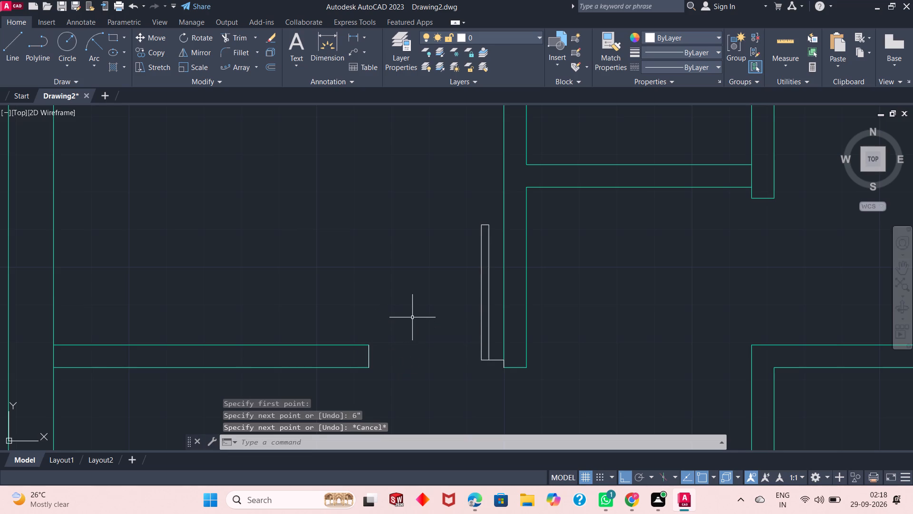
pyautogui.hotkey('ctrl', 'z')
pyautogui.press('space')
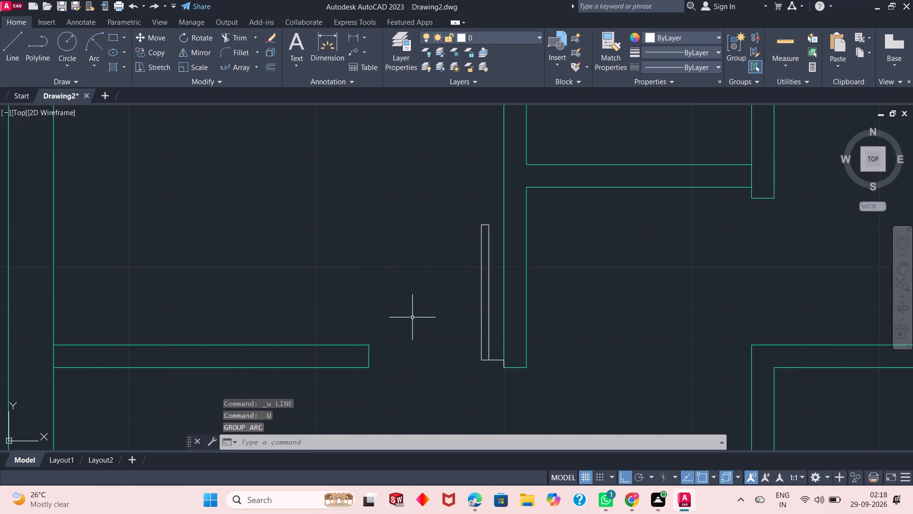
# Start a line at the left jamb's lower corner, undo a 2" horizontal segment, and draw 2" up along the jamb instead.
pyautogui.write('l')
pyautogui.press('space')
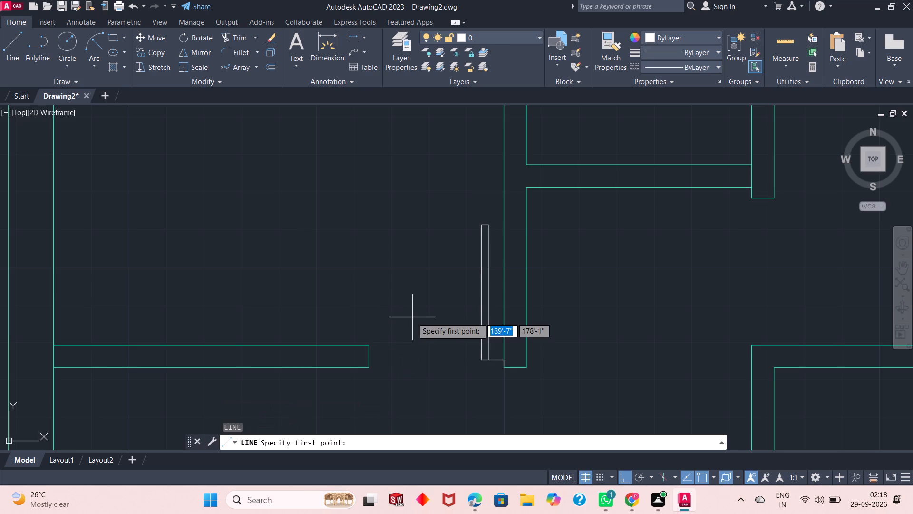
pyautogui.click(370, 366)
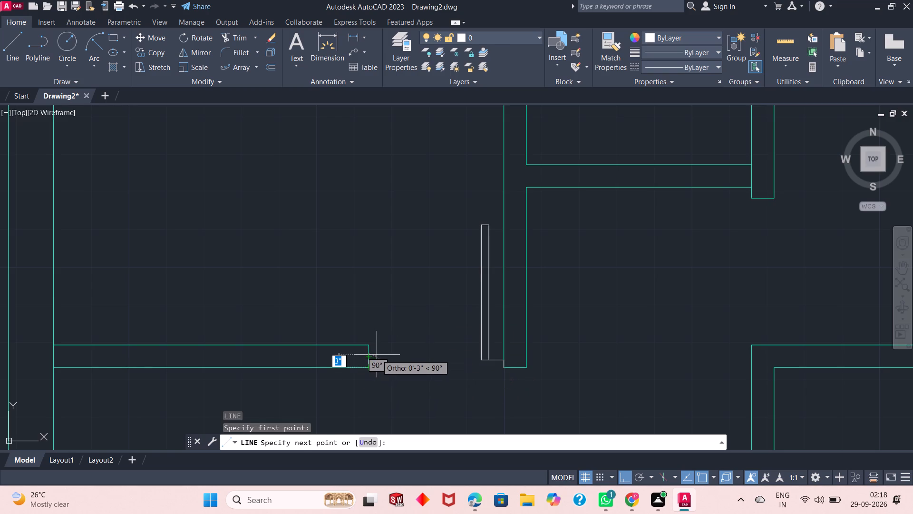
pyautogui.press('2')
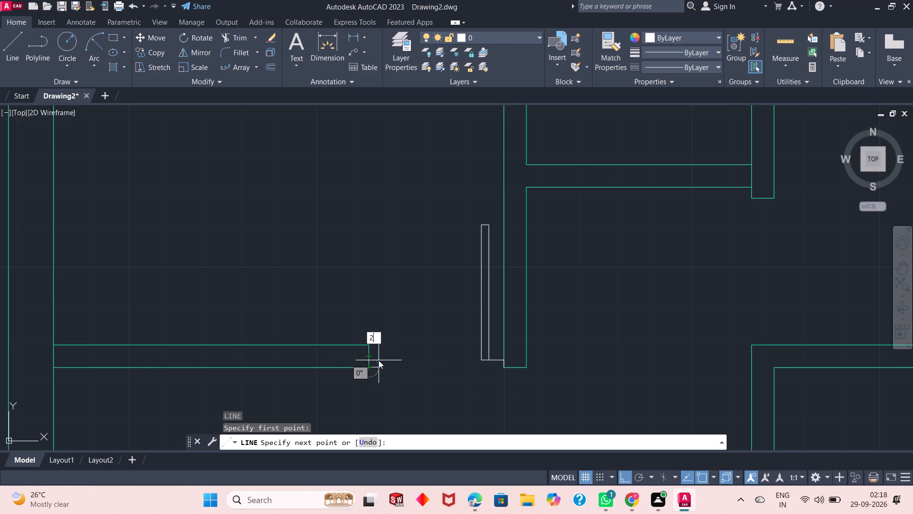
pyautogui.hotkey('shift', '"')
pyautogui.press('Return')
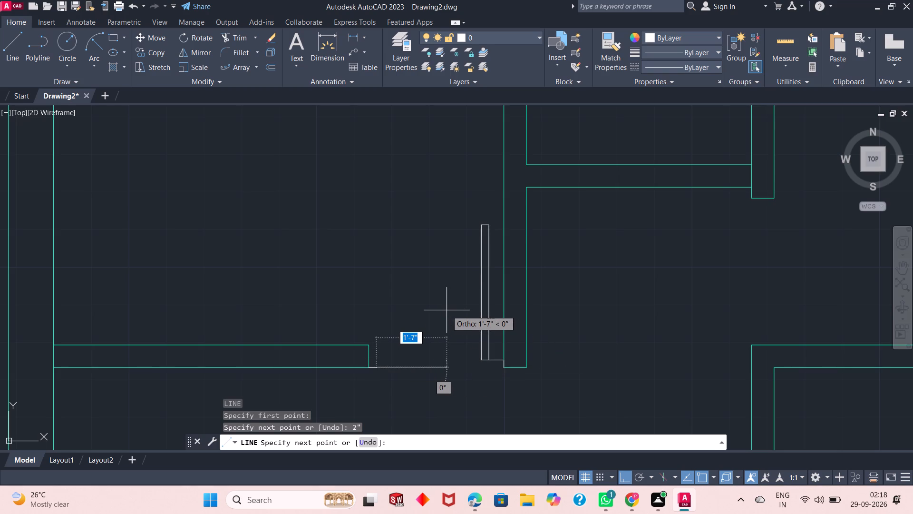
pyautogui.hotkey('ctrl', 'z')
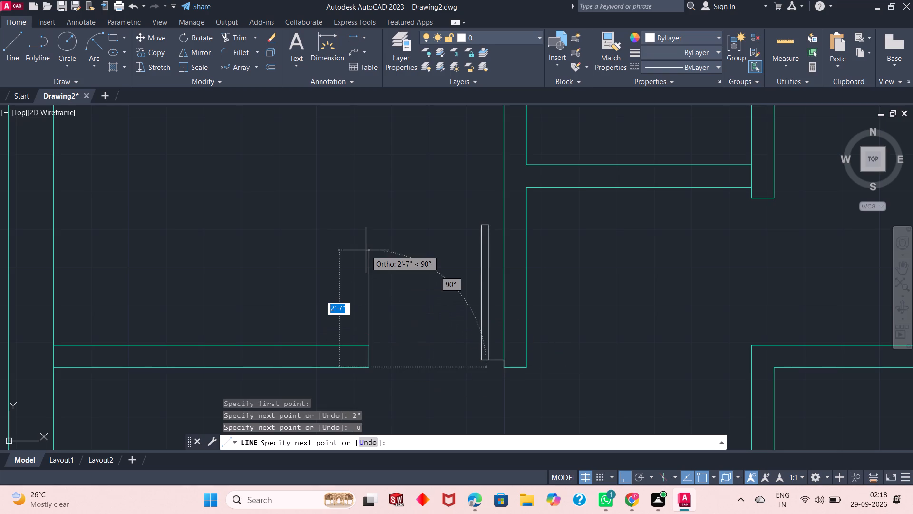
pyautogui.write('2"')
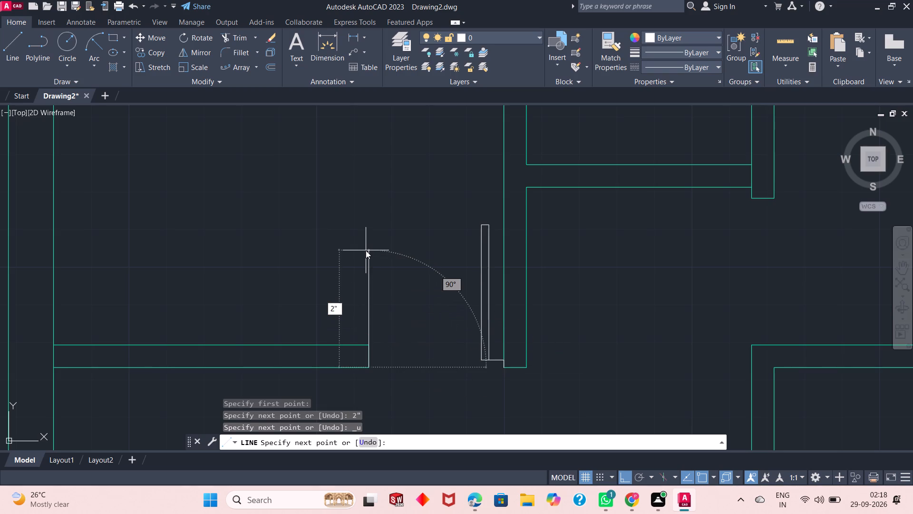
pyautogui.press('Return')
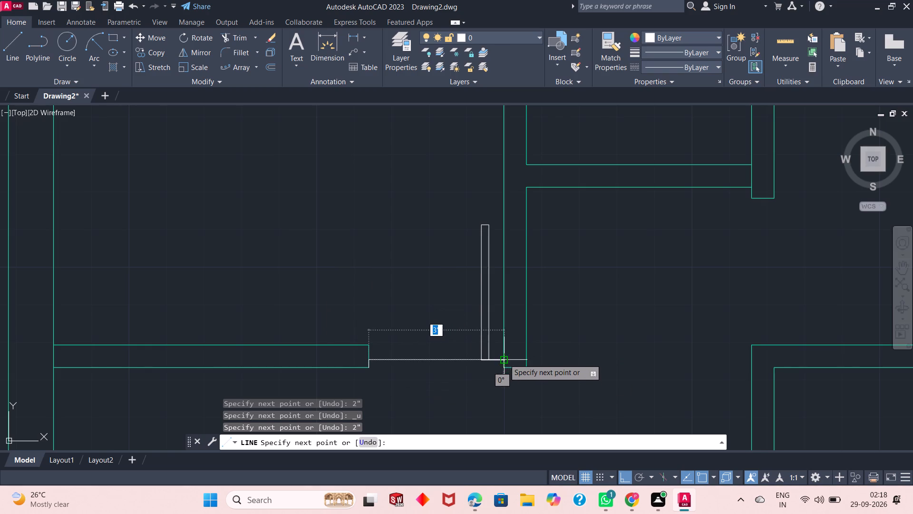
# Continue the line 2" horizontally from the left jamb into the doorway to form the door stop, and finish Line.
pyautogui.scroll(1, 504, 357)
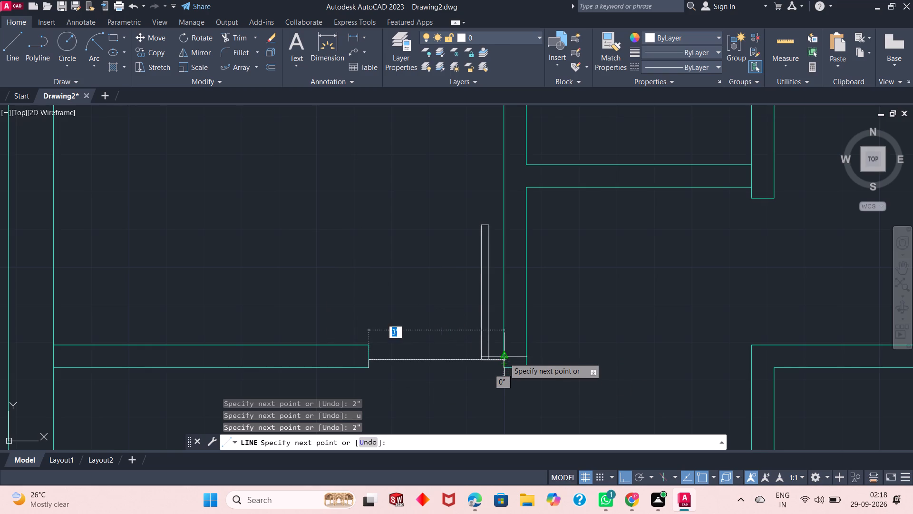
pyautogui.scroll(1, 504, 357)
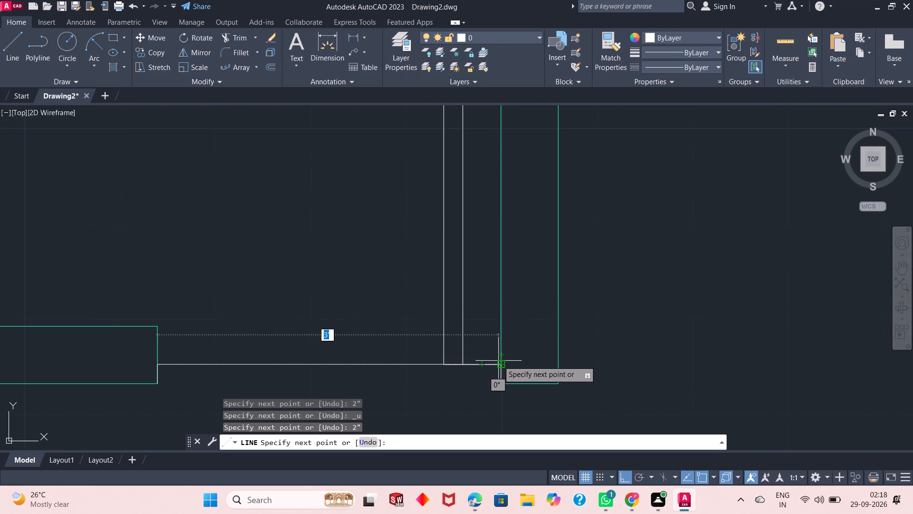
pyautogui.scroll(-1, 511, 355)
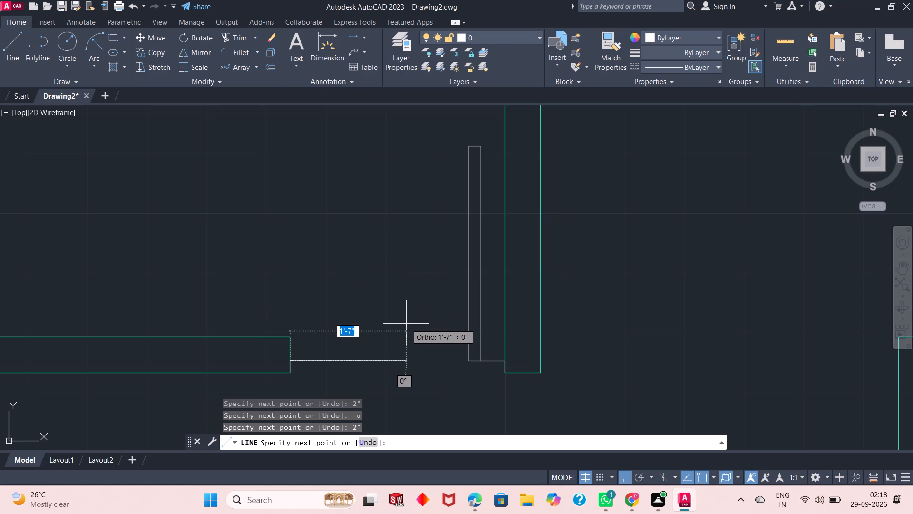
pyautogui.press('4')
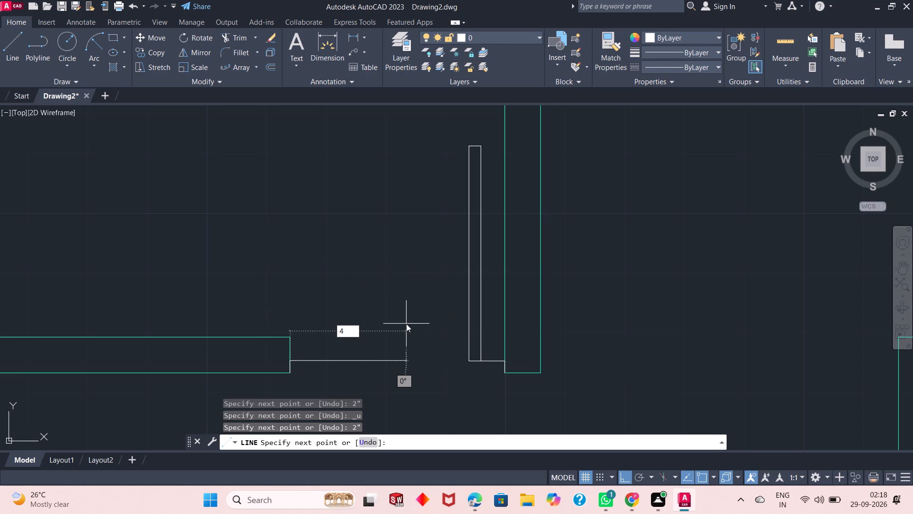
pyautogui.press('BackSpace')
pyautogui.press('2')
pyautogui.hotkey('shift', '"')
pyautogui.press('Return')
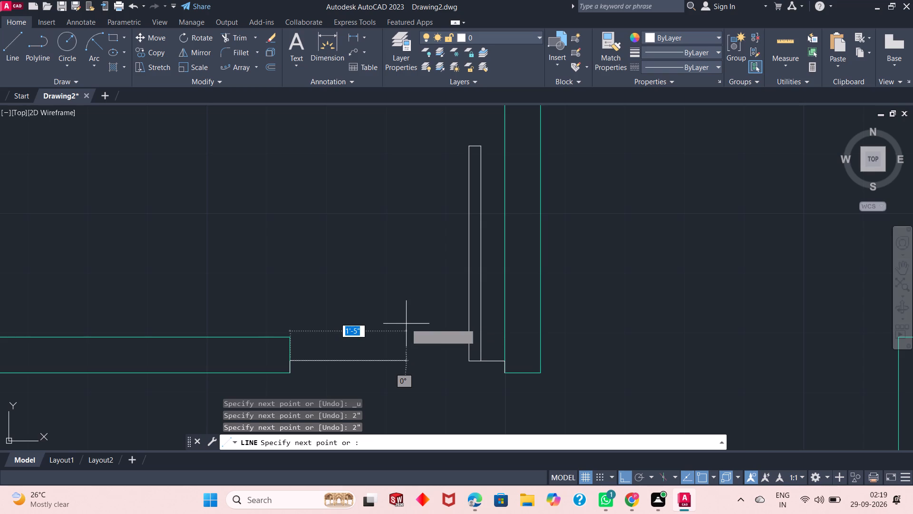
pyautogui.rightClick(359, 223)
pyautogui.click(392, 231)
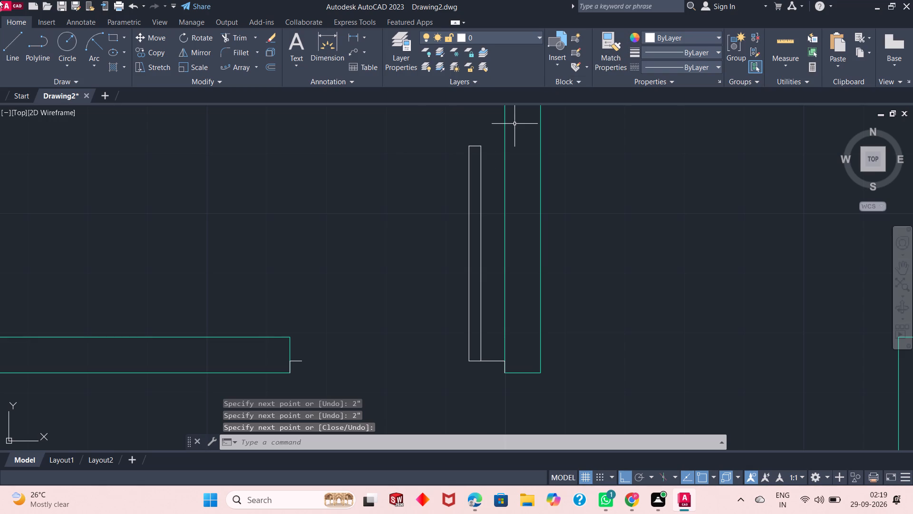
# Draw the door swing as a start-end-radius arc from the leaf's top outer corner to the left stop's end, radius 3'.
pyautogui.click(91, 34)
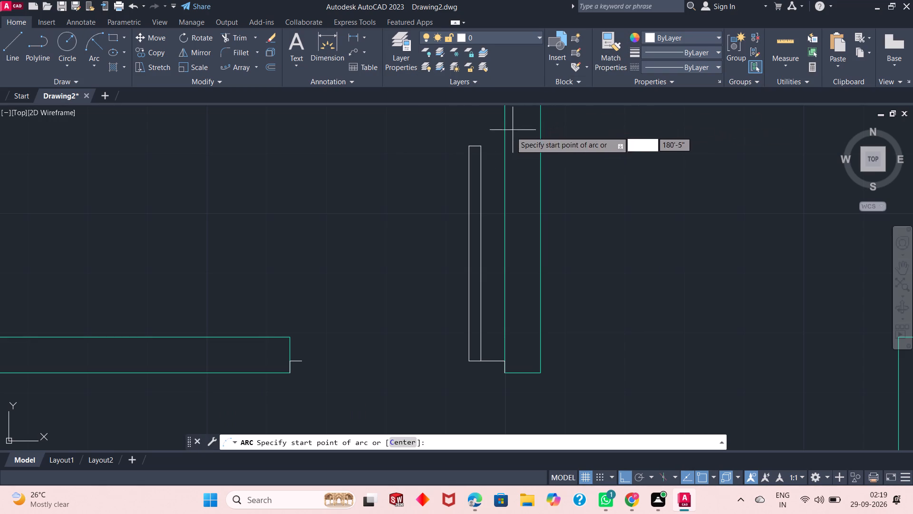
pyautogui.click(467, 147)
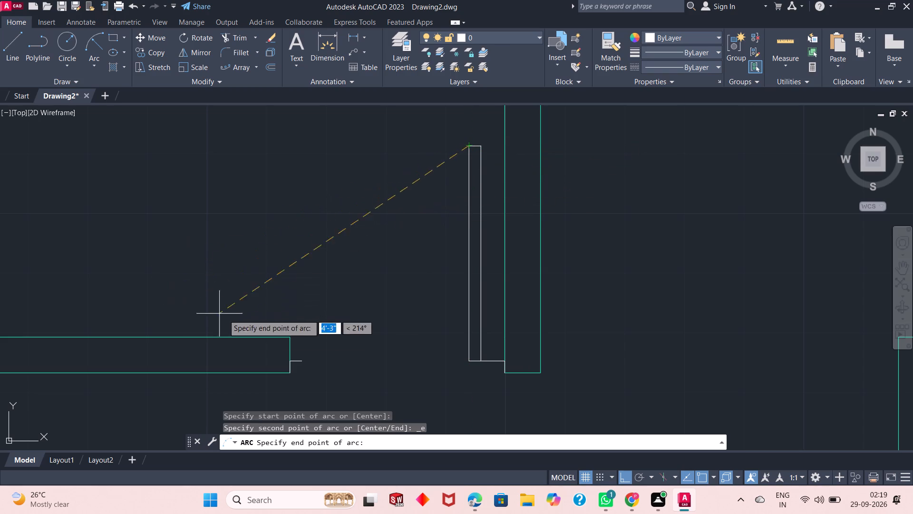
pyautogui.click(302, 362)
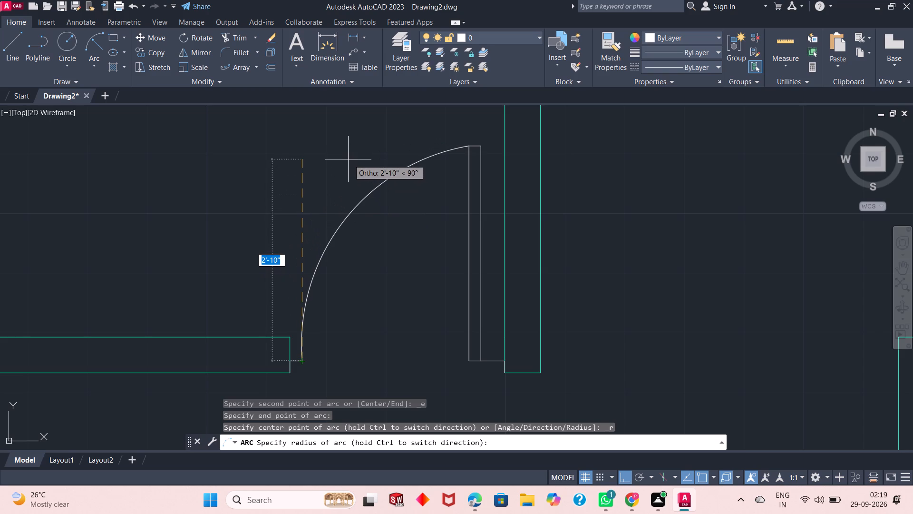
pyautogui.write("3'")
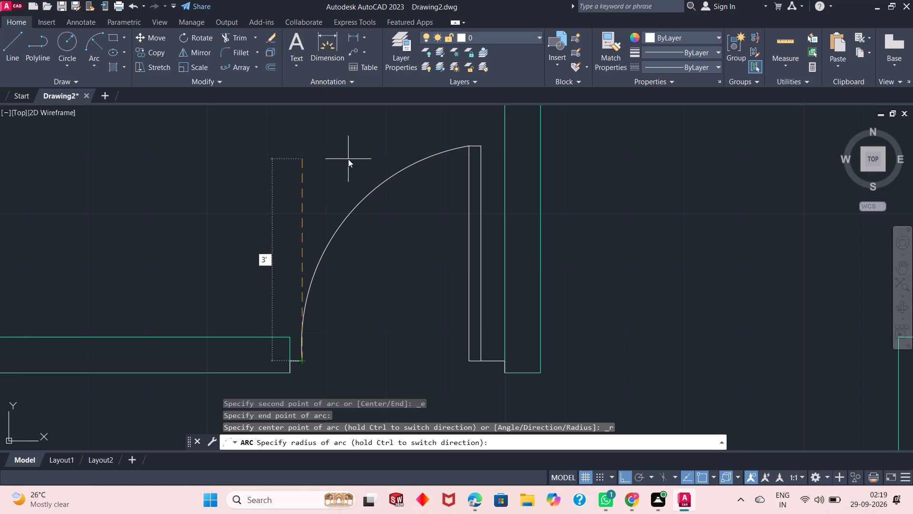
pyautogui.press('Return')
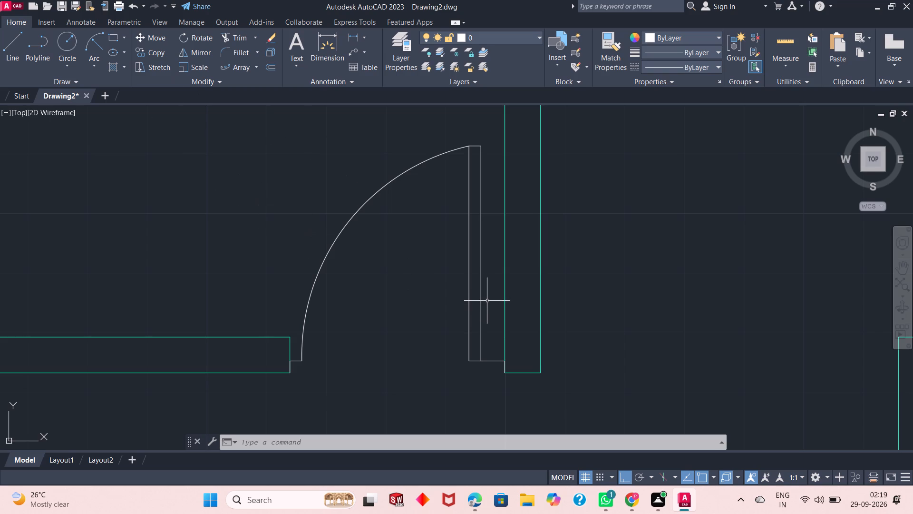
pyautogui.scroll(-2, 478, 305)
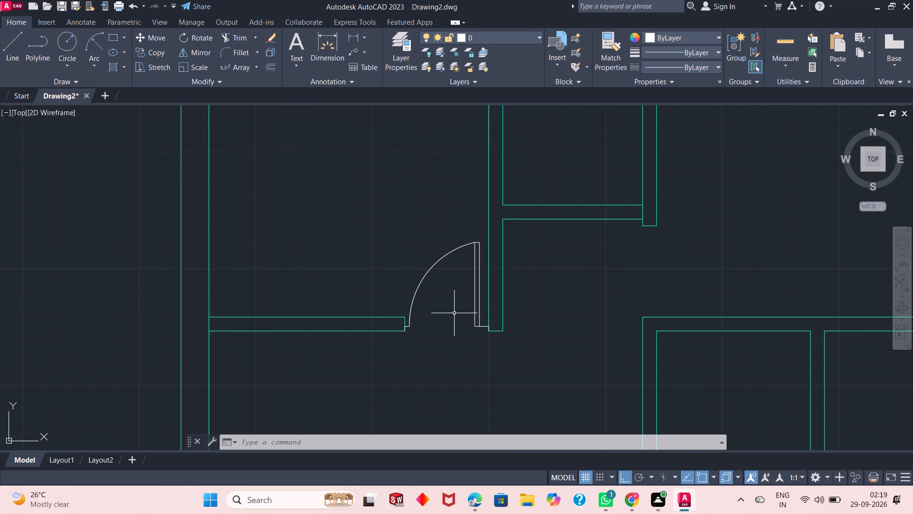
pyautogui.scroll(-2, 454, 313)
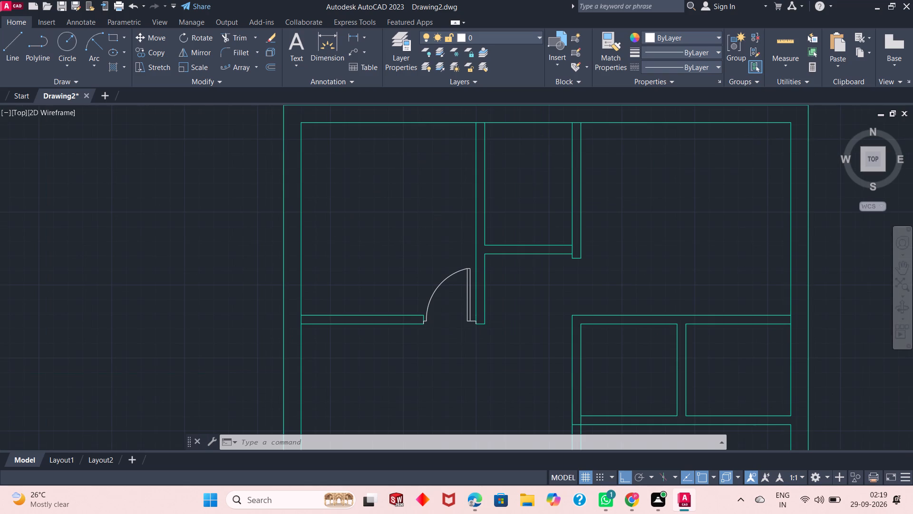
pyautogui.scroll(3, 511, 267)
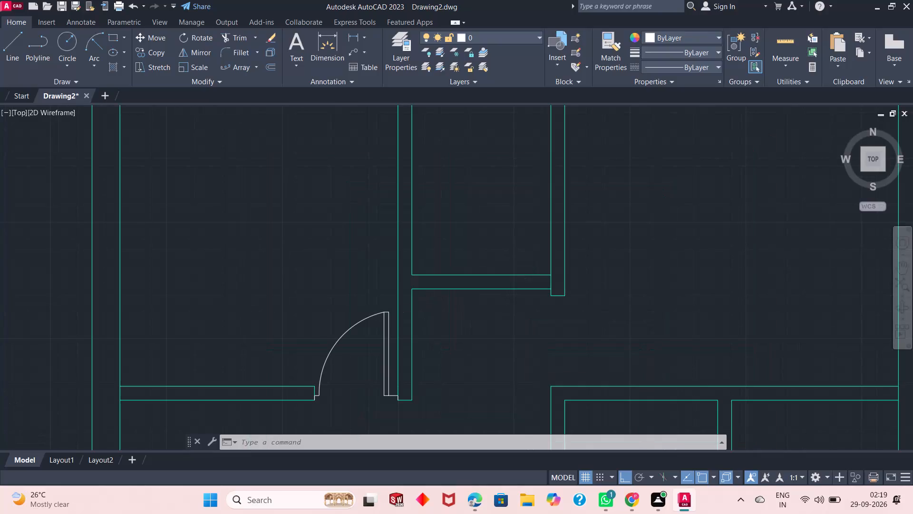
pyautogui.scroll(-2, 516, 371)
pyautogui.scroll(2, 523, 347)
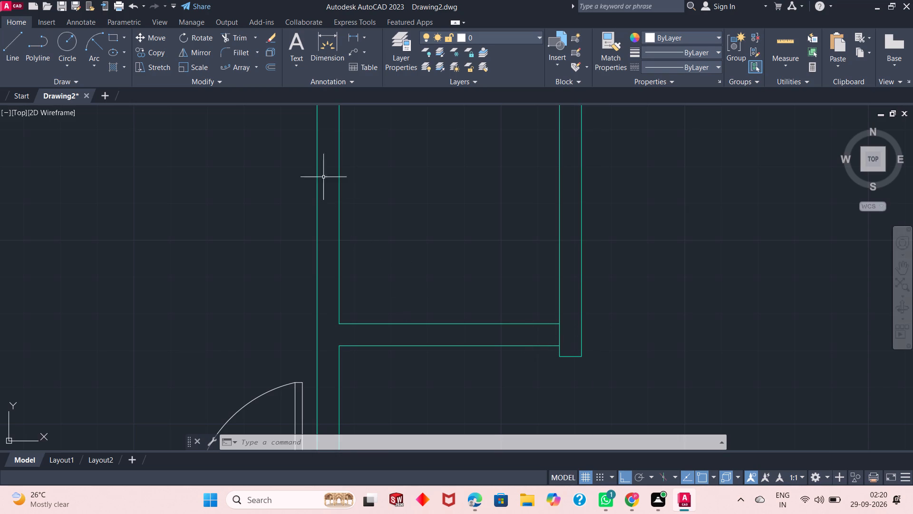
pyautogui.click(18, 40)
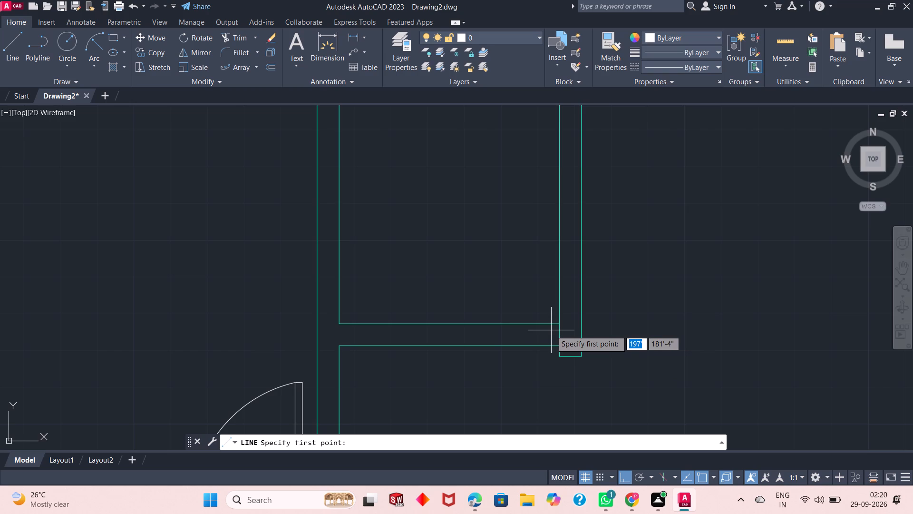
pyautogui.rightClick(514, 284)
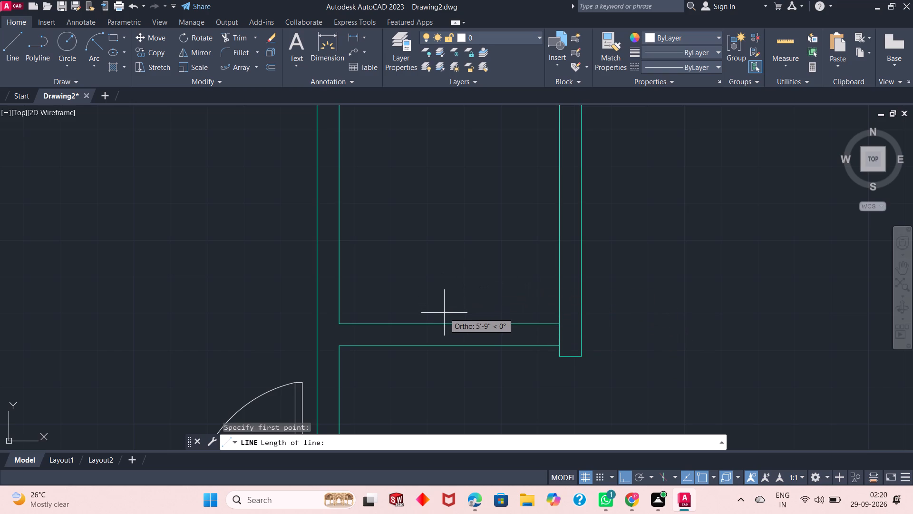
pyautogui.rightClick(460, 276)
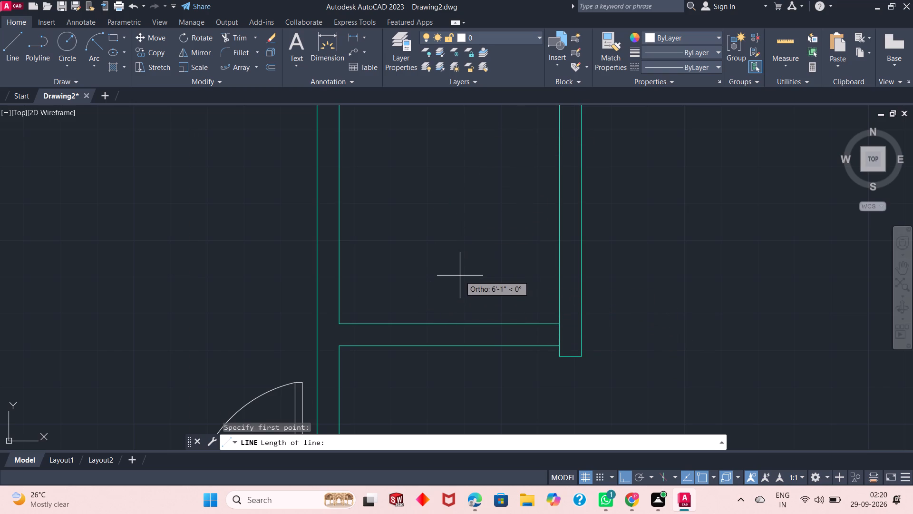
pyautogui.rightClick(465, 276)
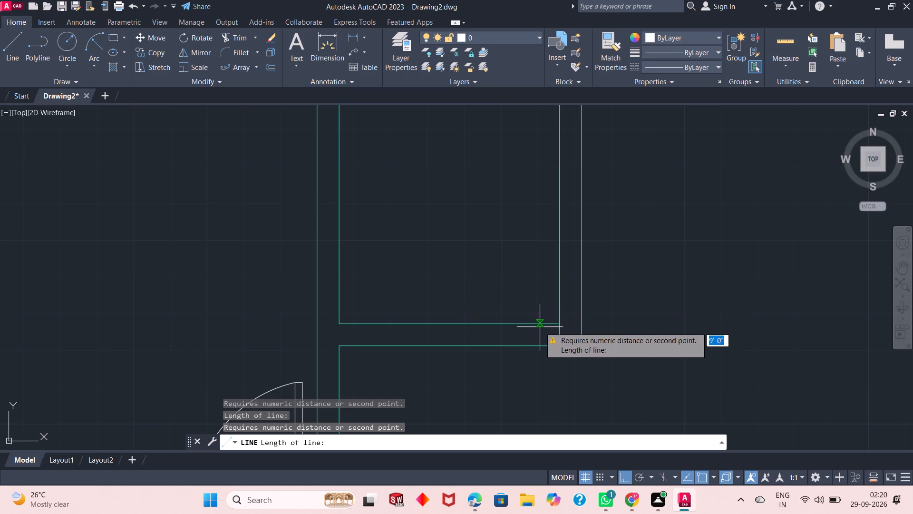
# Using Offset with the Through option, offset the inner face of the narrow top room's right wall 2' into the room.
pyautogui.click(269, 68)
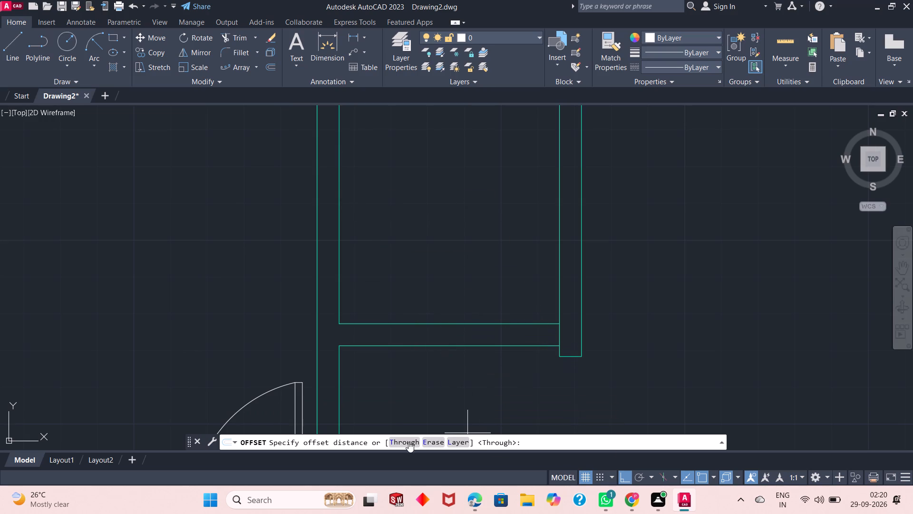
pyautogui.click(397, 439)
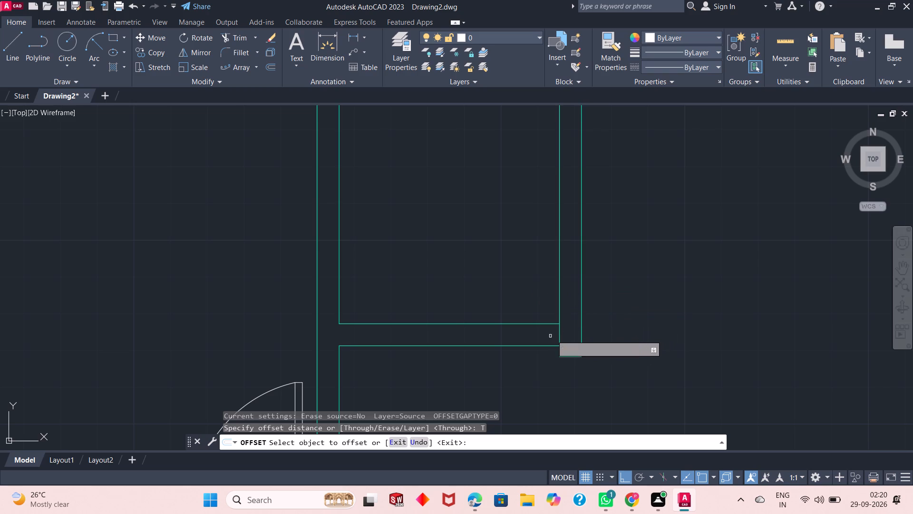
pyautogui.scroll(1, 544, 319)
pyautogui.scroll(-3, 543, 317)
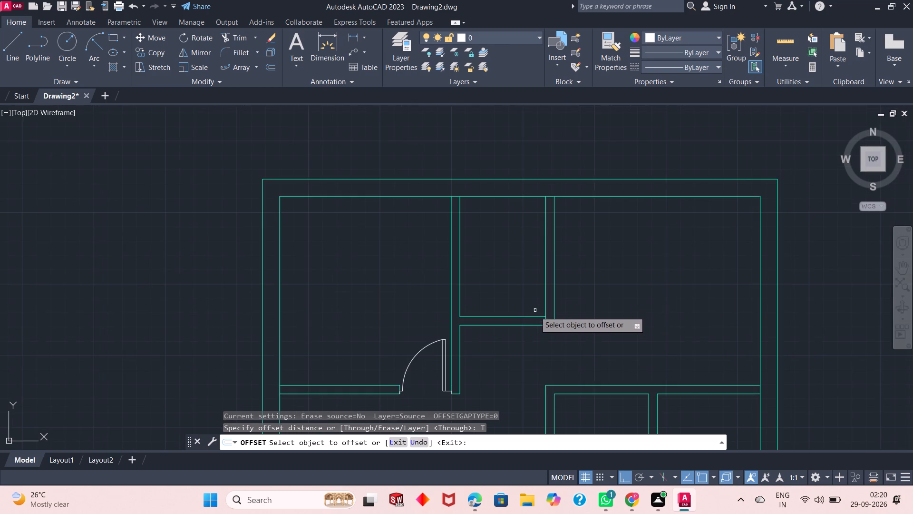
pyautogui.scroll(1, 539, 315)
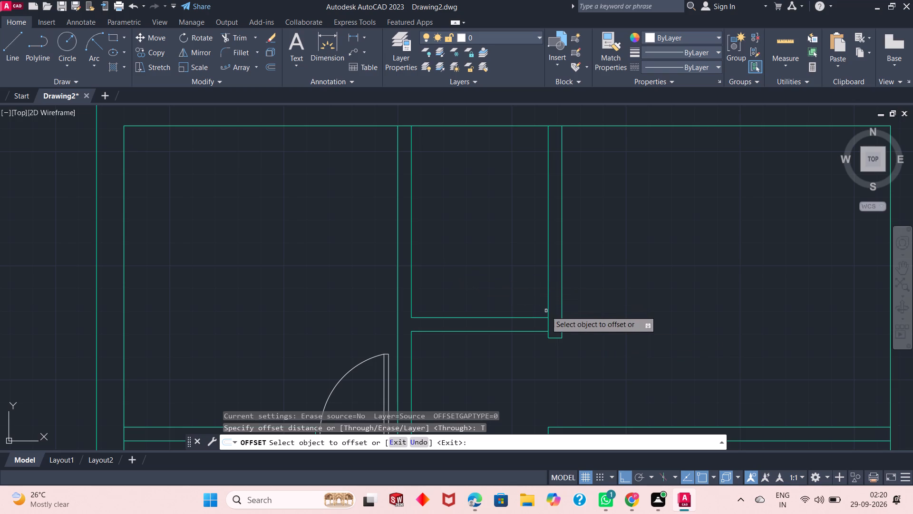
pyautogui.click(549, 297)
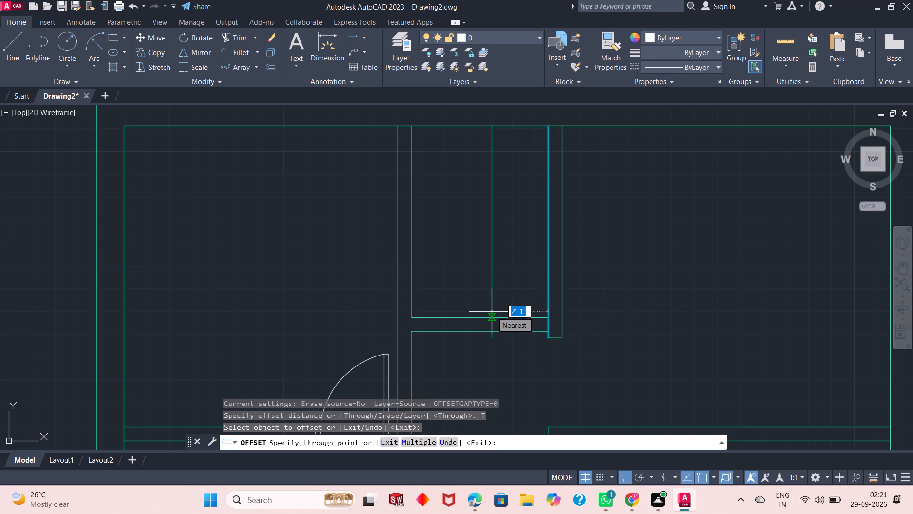
pyautogui.write("2'")
pyautogui.press('Return')
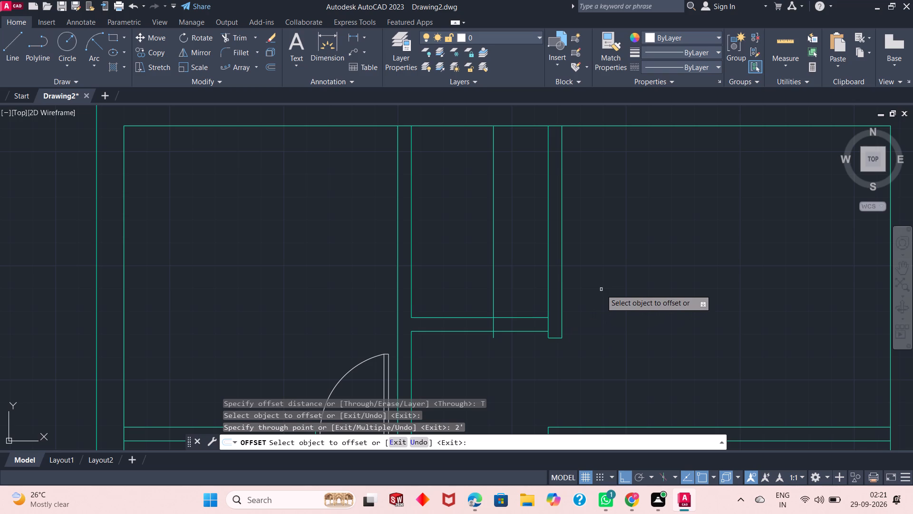
# Offset the new vertical line in the narrow top room a further 7" away from the right wall, and finish Offset.
pyautogui.click(495, 308)
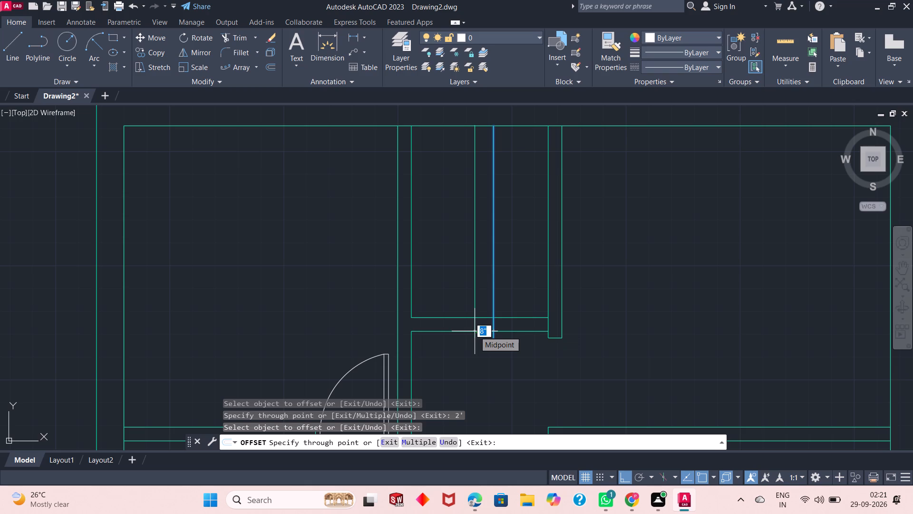
pyautogui.press('7')
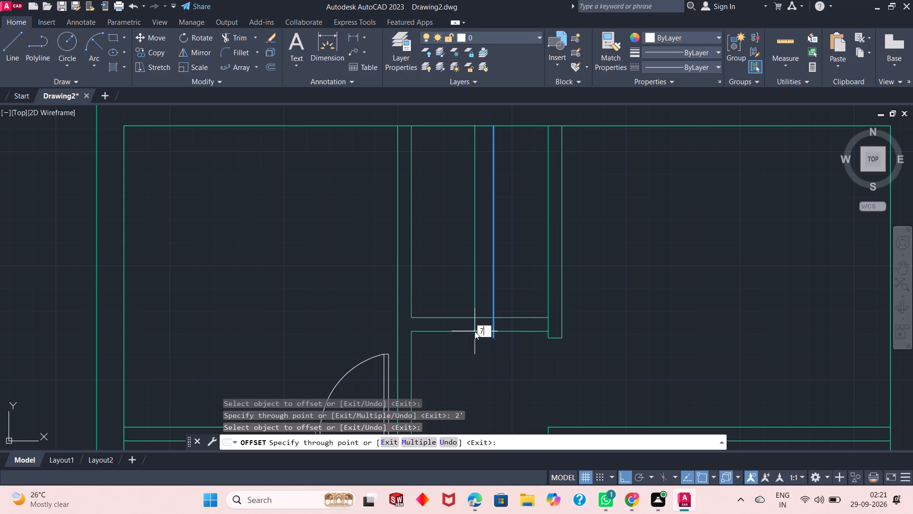
pyautogui.hotkey('shift', '"')
pyautogui.press('Return')
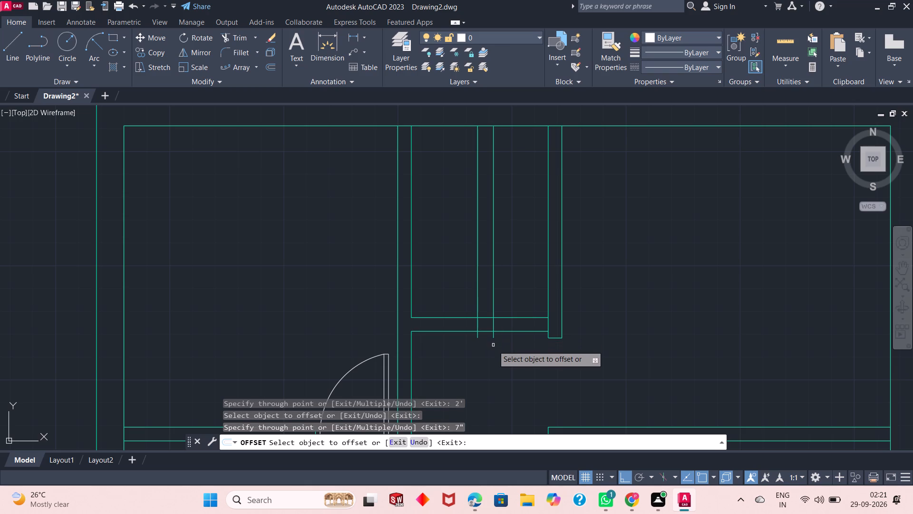
pyautogui.rightClick(441, 279)
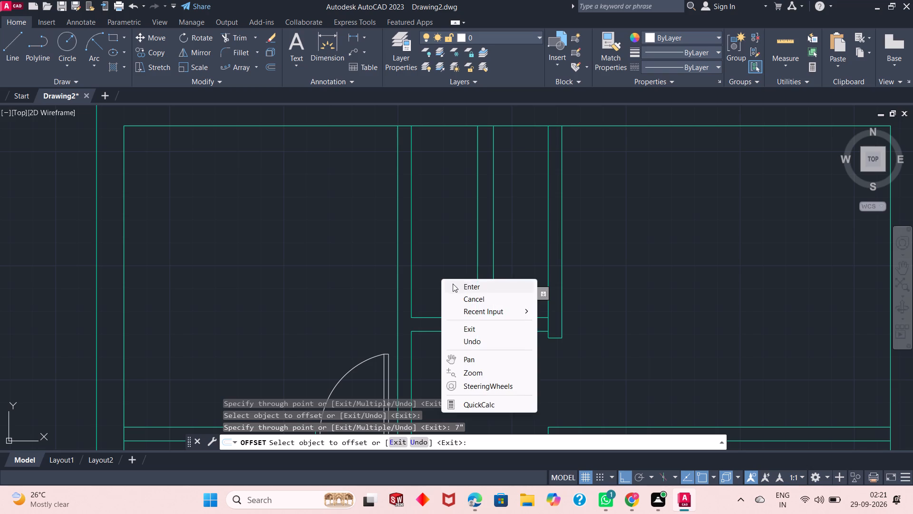
pyautogui.click(453, 284)
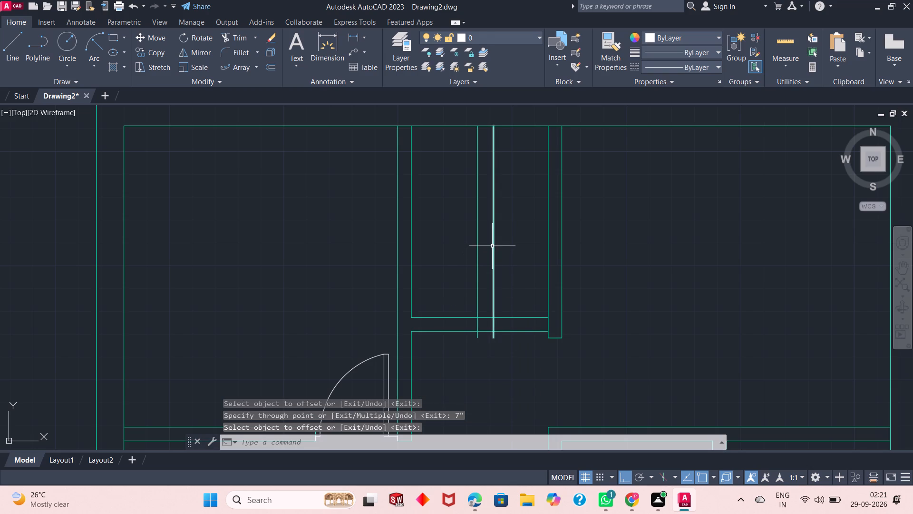
# Erase the first offset line, the one nearer the narrow room's right wall.
pyautogui.click(492, 246)
pyautogui.rightClick(618, 215)
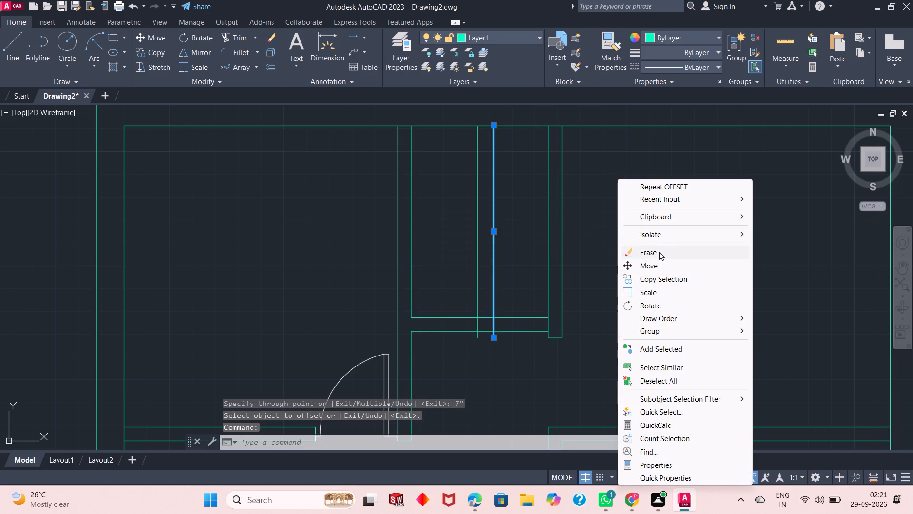
pyautogui.click(659, 253)
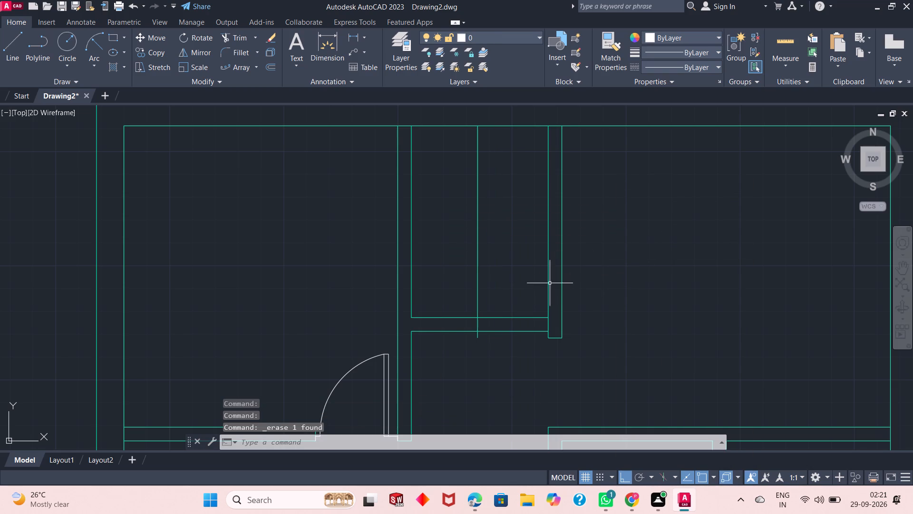
# Trim the remaining offset line's excess above and below the narrow room's bottom wall, and trim that wall's right portion to open the doorway.
pyautogui.scroll(1, 558, 326)
pyautogui.scroll(-4, 558, 326)
pyautogui.scroll(1, 549, 315)
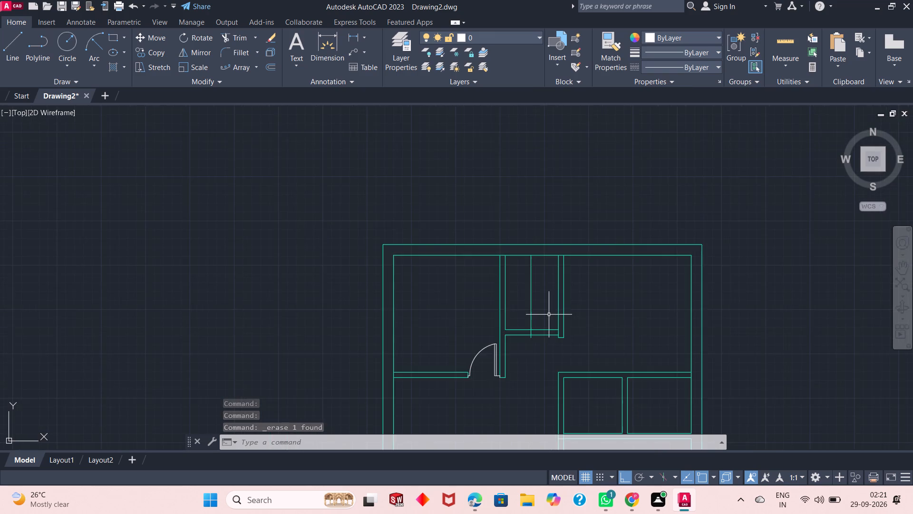
pyautogui.scroll(1, 548, 315)
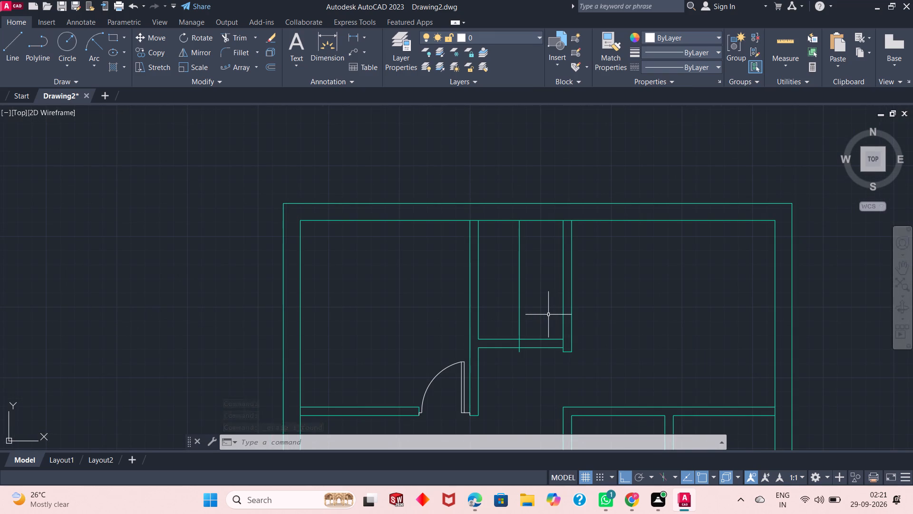
pyautogui.click(229, 44)
pyautogui.click(231, 33)
pyautogui.click(545, 291)
pyautogui.click(499, 301)
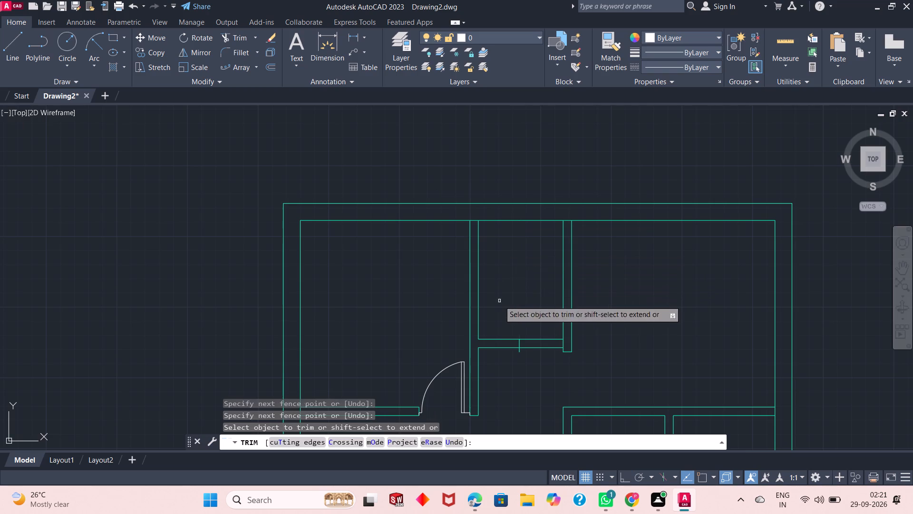
pyautogui.click(516, 356)
pyautogui.click(520, 351)
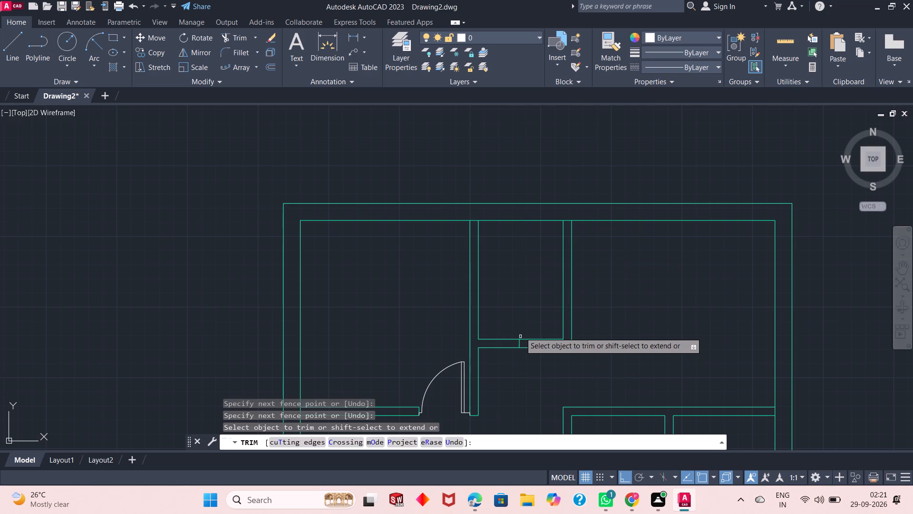
pyautogui.click(524, 307)
pyautogui.click(537, 361)
pyautogui.rightClick(407, 278)
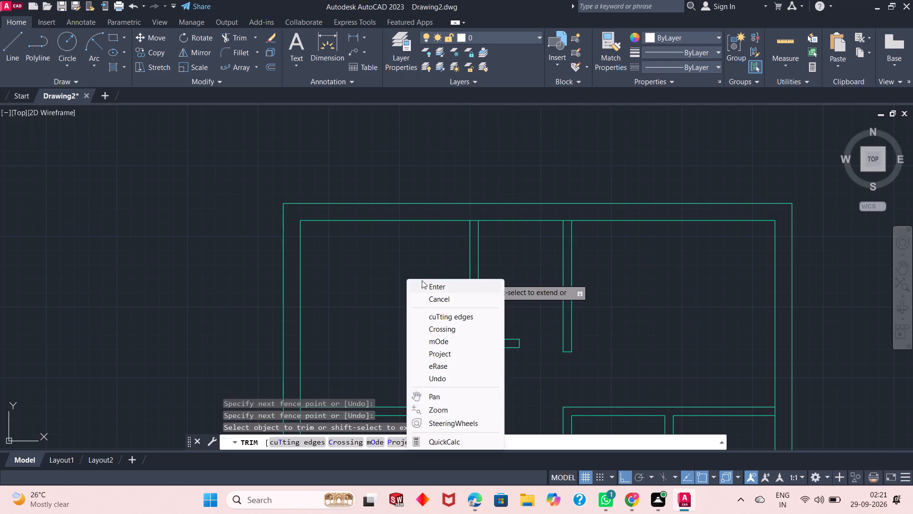
pyautogui.click(426, 283)
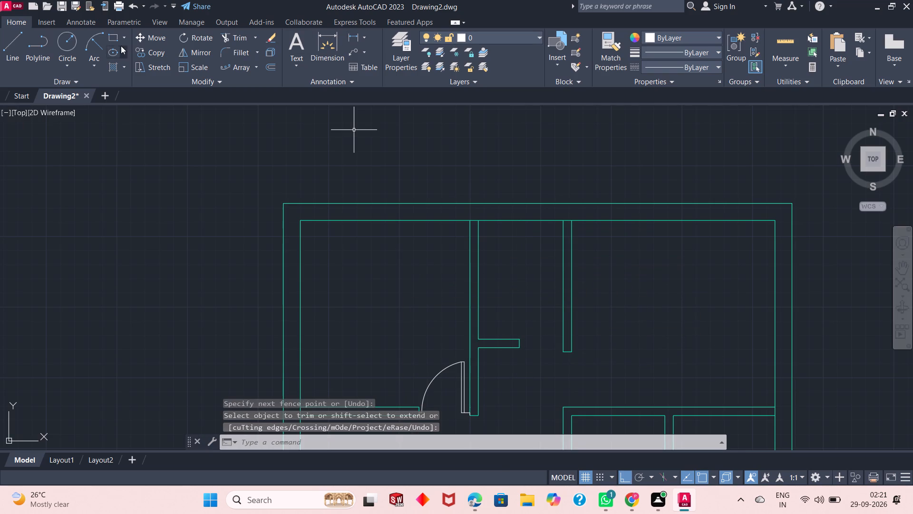
# Draw a line from the right wall's lower inner corner about 3" up along the wall, continuing 4" horizontally into the doorway.
pyautogui.click(14, 41)
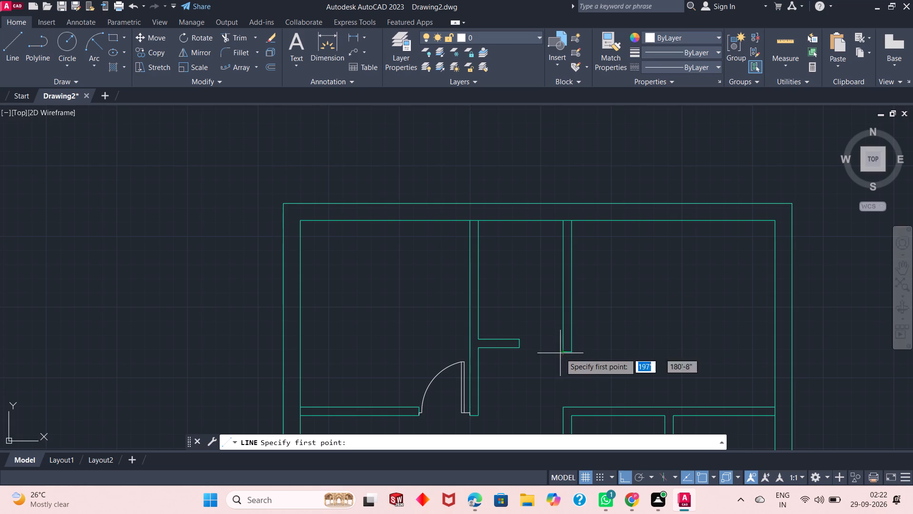
pyautogui.click(560, 353)
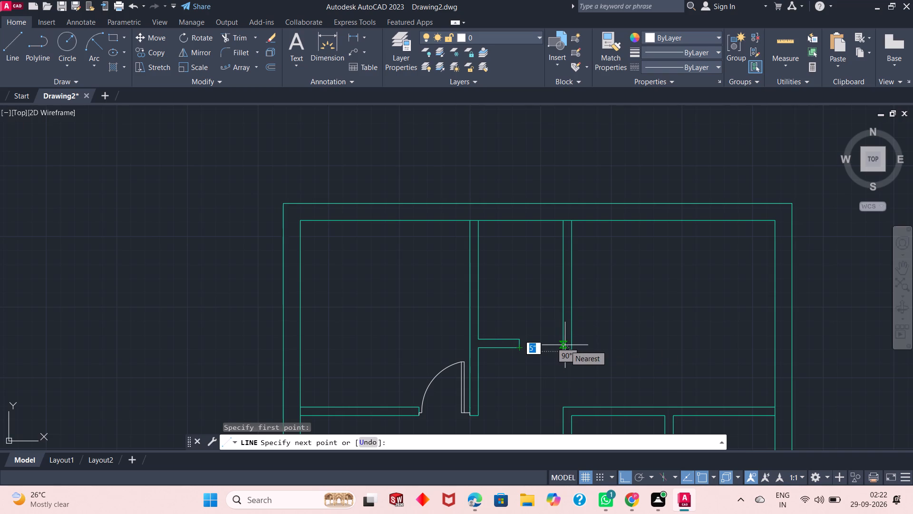
pyautogui.scroll(3, 565, 345)
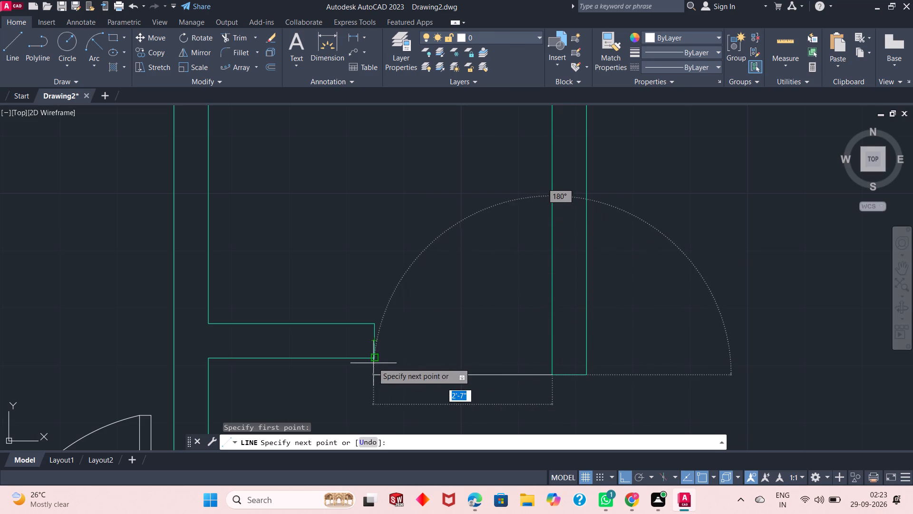
pyautogui.click(548, 356)
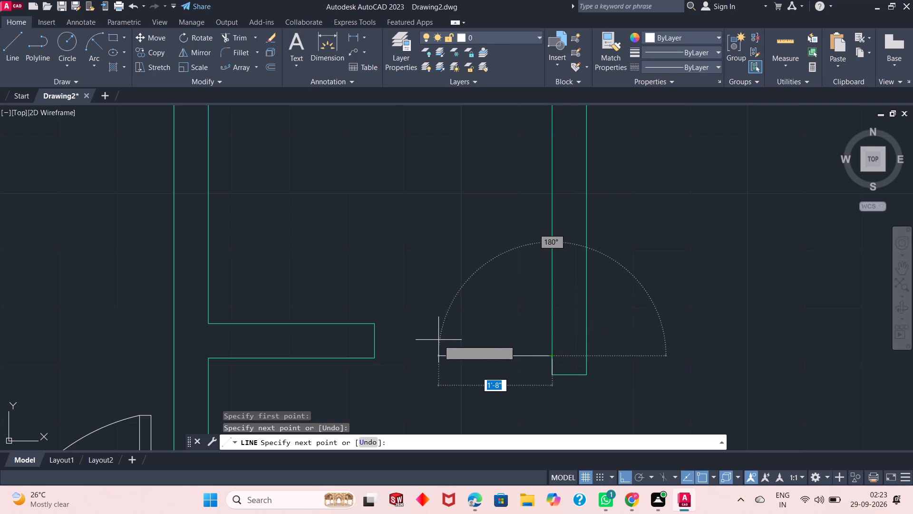
pyautogui.press('4')
pyautogui.hotkey('shift', '"')
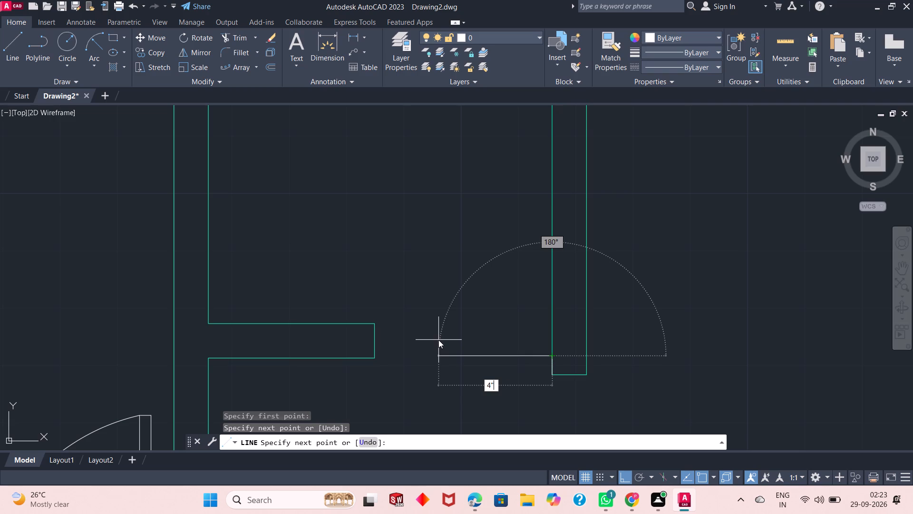
pyautogui.press('Return')
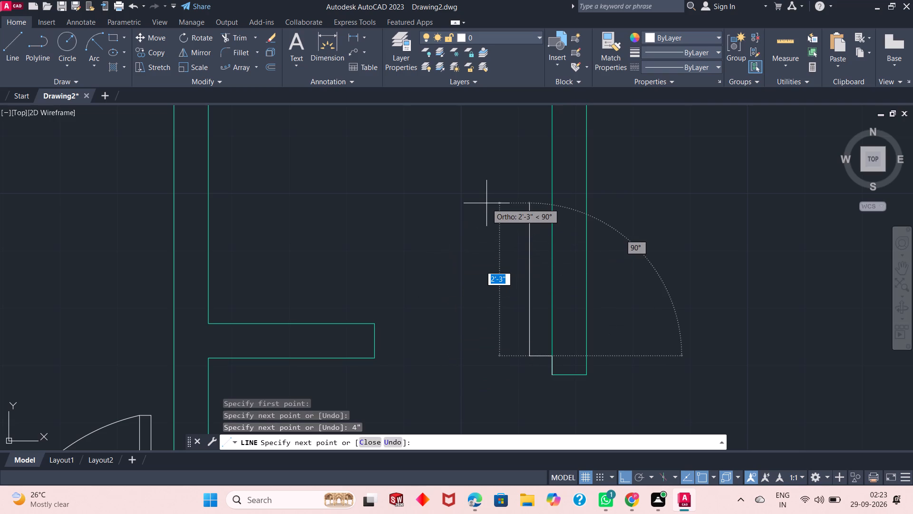
# Continue the line 2' upward to form the side of the door leaf nearest the right wall.
pyautogui.write("2'")
pyautogui.press('Return')
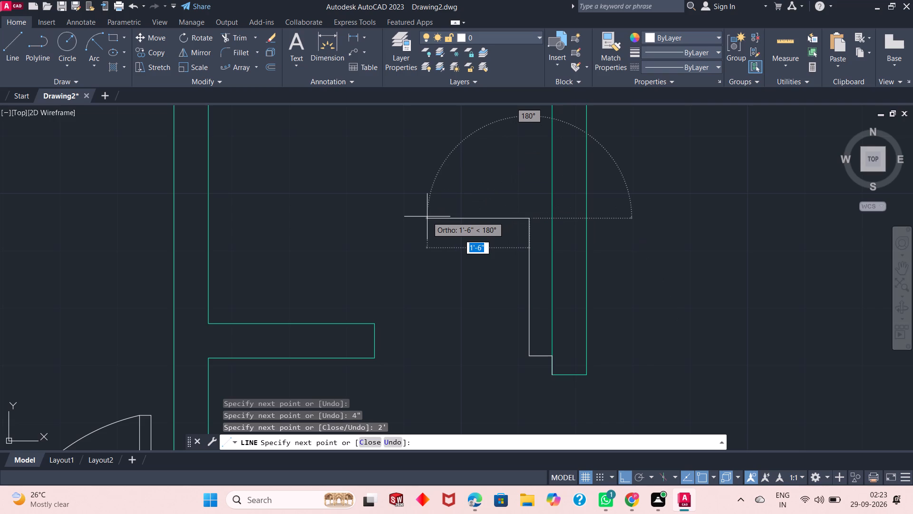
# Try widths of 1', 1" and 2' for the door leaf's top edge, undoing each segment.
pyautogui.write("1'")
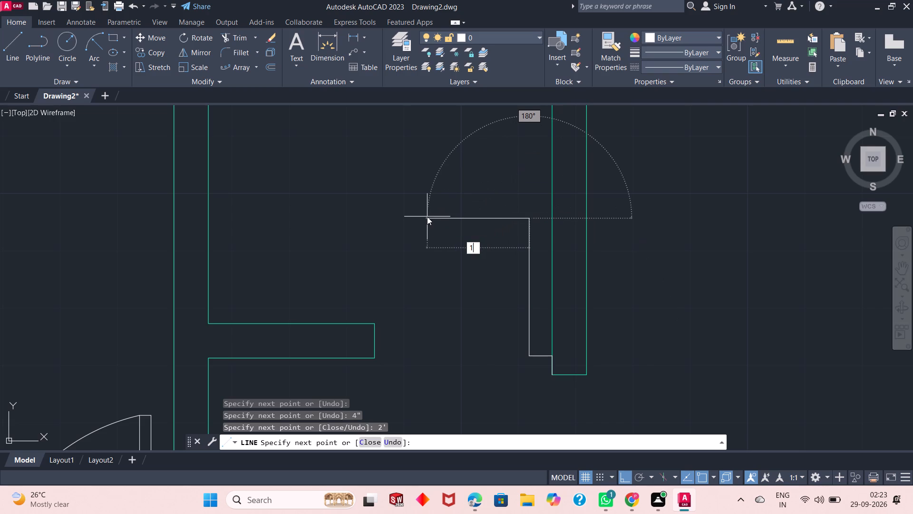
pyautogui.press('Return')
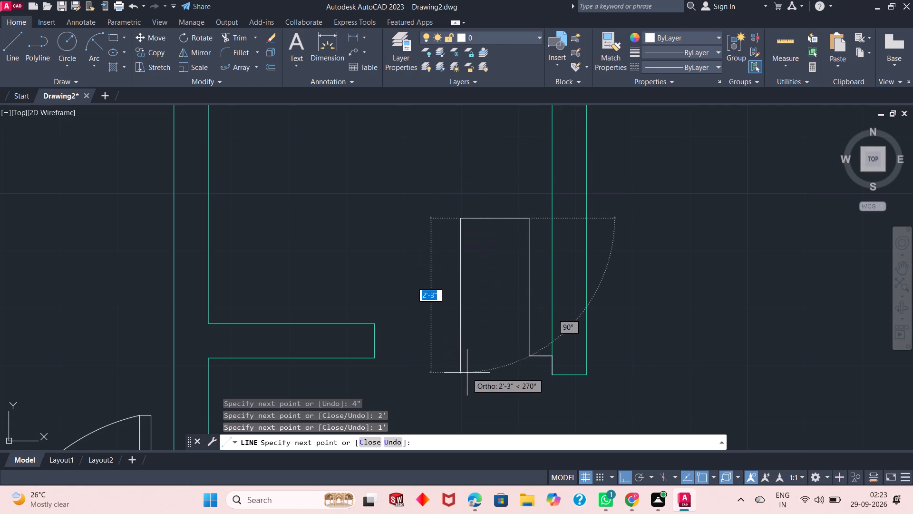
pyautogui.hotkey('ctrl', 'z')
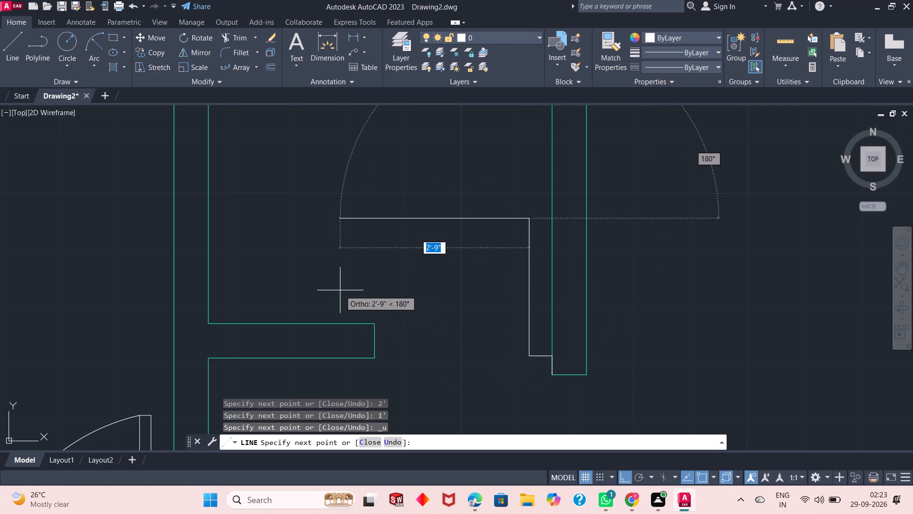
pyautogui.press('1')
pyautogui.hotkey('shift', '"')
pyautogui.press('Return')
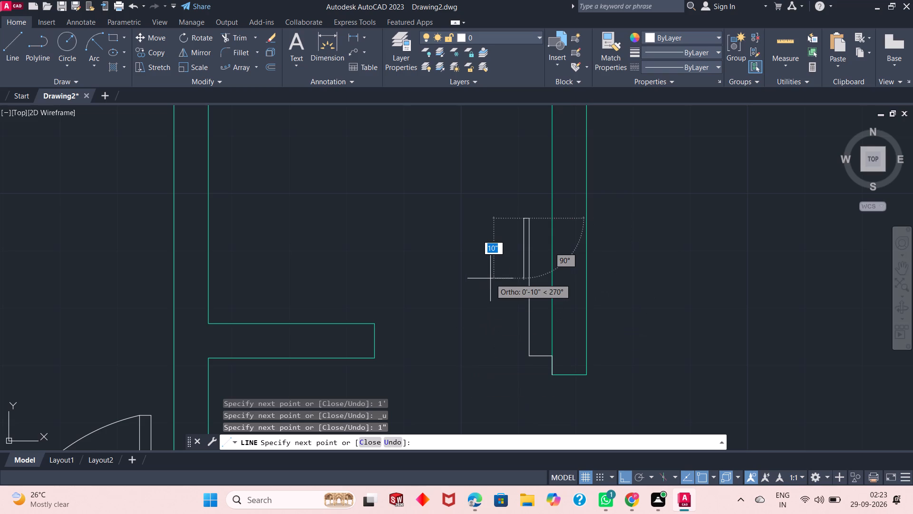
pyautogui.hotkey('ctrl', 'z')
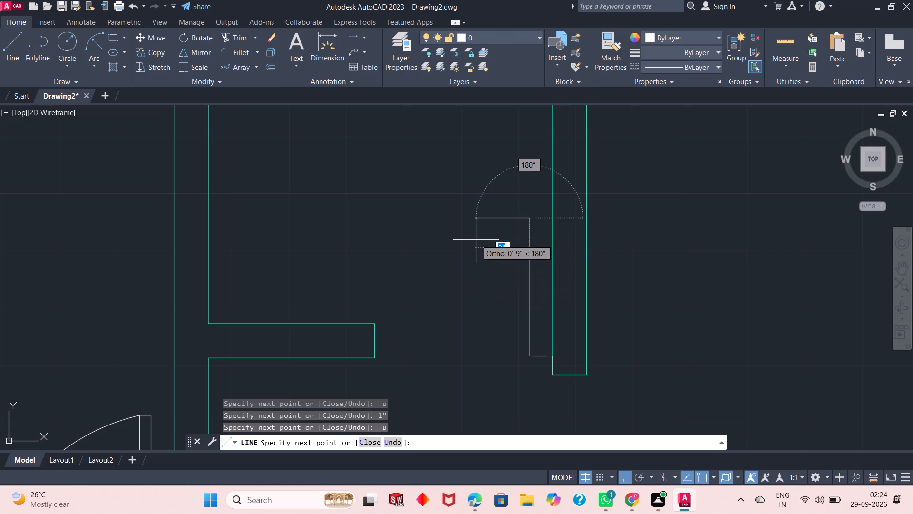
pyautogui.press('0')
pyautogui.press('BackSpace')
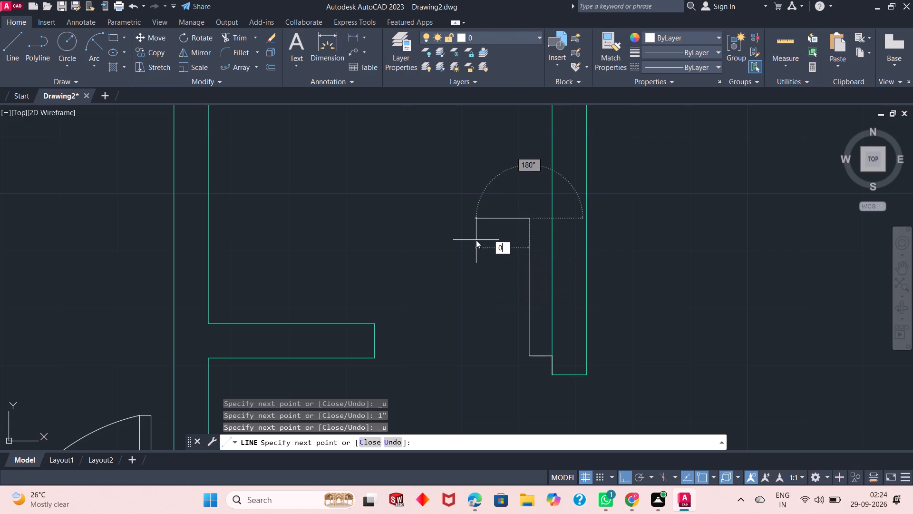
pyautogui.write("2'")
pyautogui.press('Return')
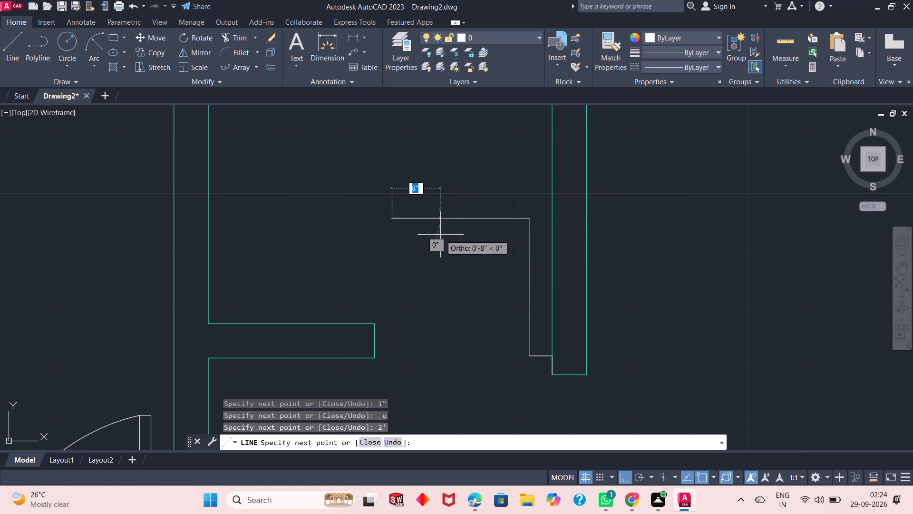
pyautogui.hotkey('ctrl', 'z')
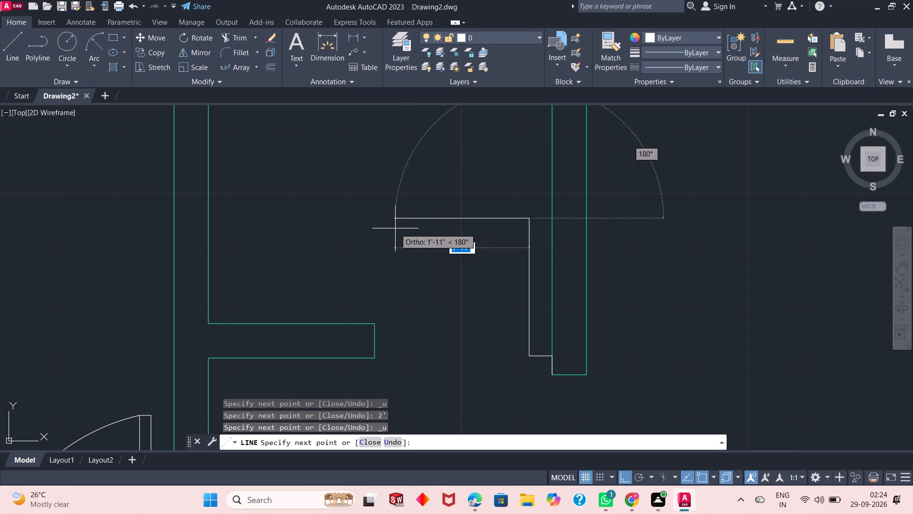
# Complete the door leaf with a 2" top edge, a second long side about 2' down, and a closing bottom edge.
pyautogui.write('2"')
pyautogui.press('Return')
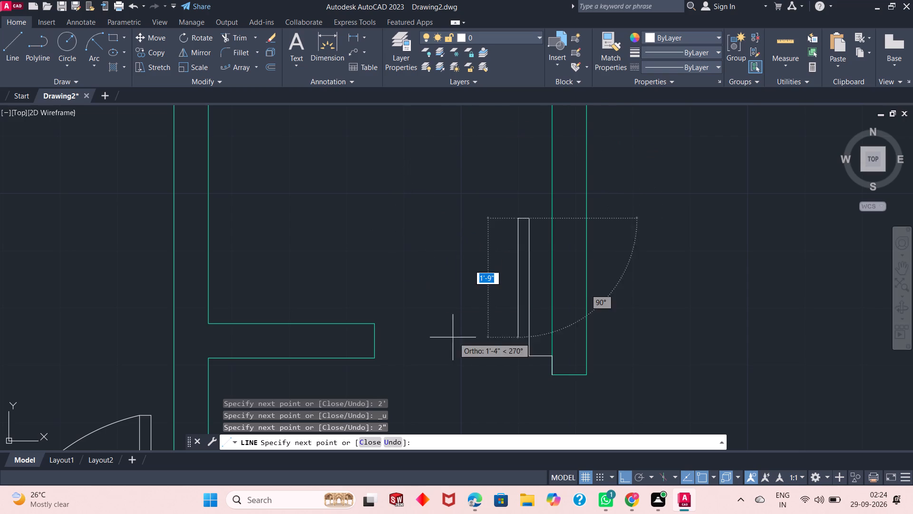
pyautogui.scroll(-2, 465, 354)
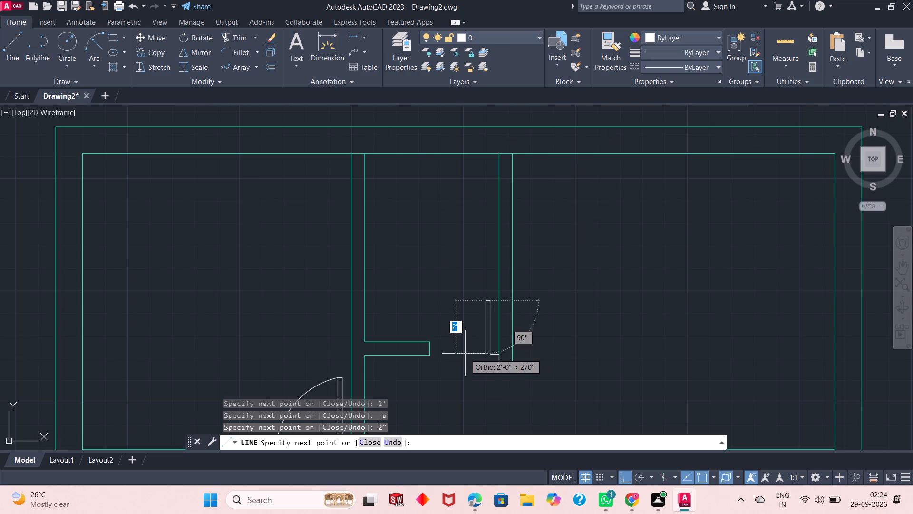
pyautogui.scroll(2, 465, 354)
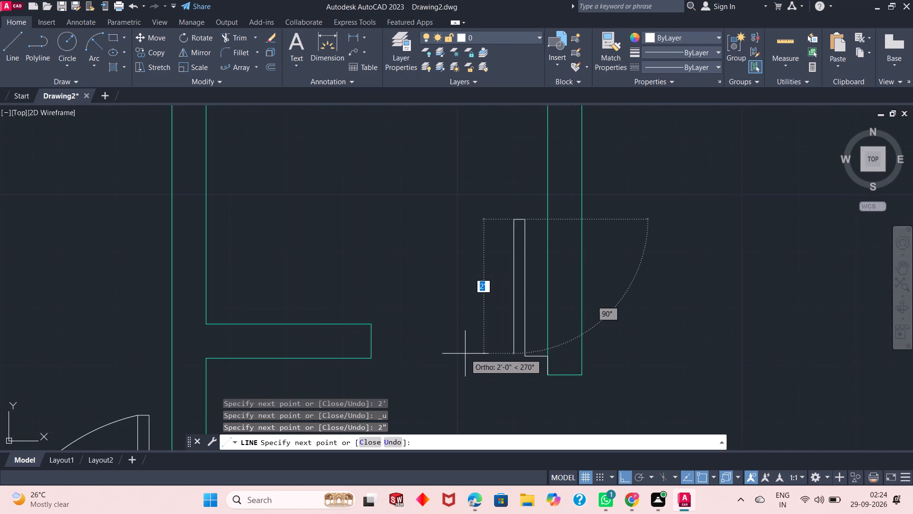
pyautogui.scroll(1, 465, 354)
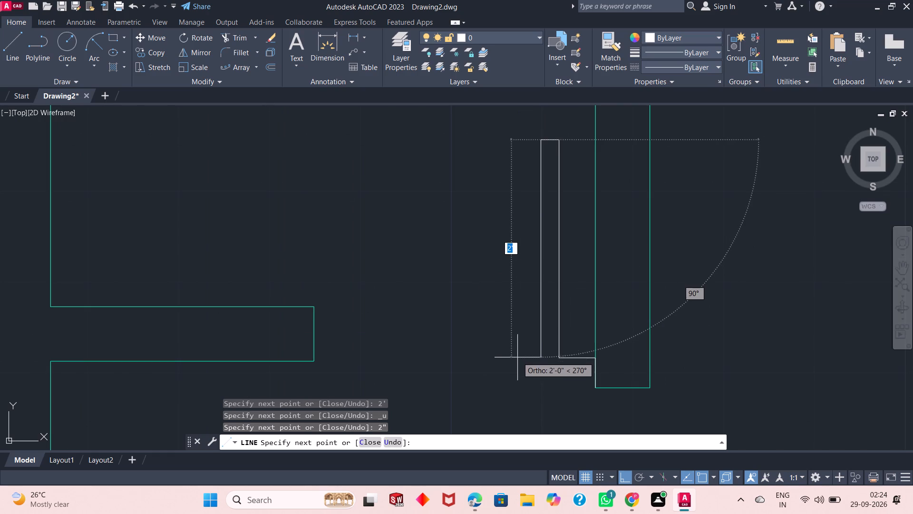
pyautogui.click(543, 359)
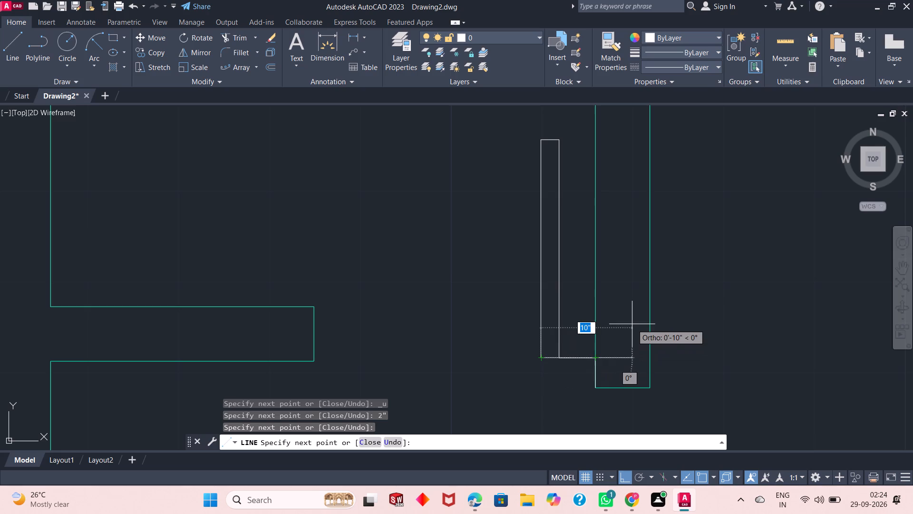
pyautogui.click(556, 356)
pyautogui.rightClick(577, 320)
pyautogui.click(597, 324)
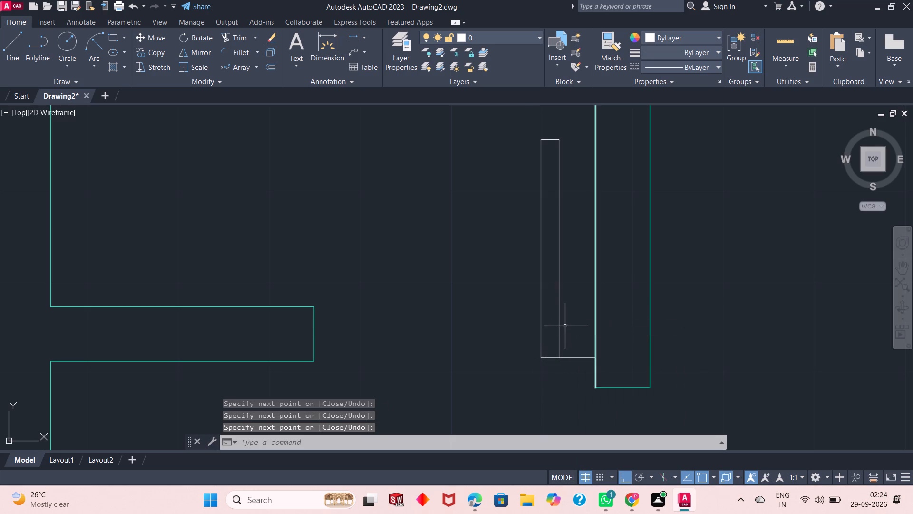
# Draw a line from the stub wall's lower end corner 2" up its end face and 4" horizontally into the doorway.
pyautogui.scroll(1, 568, 301)
pyautogui.scroll(-3, 563, 305)
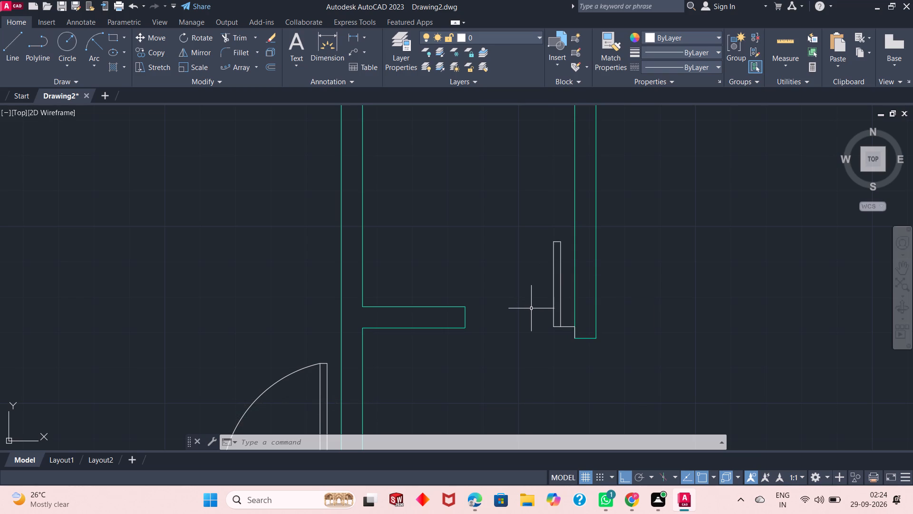
pyautogui.scroll(1, 528, 311)
pyautogui.click(14, 48)
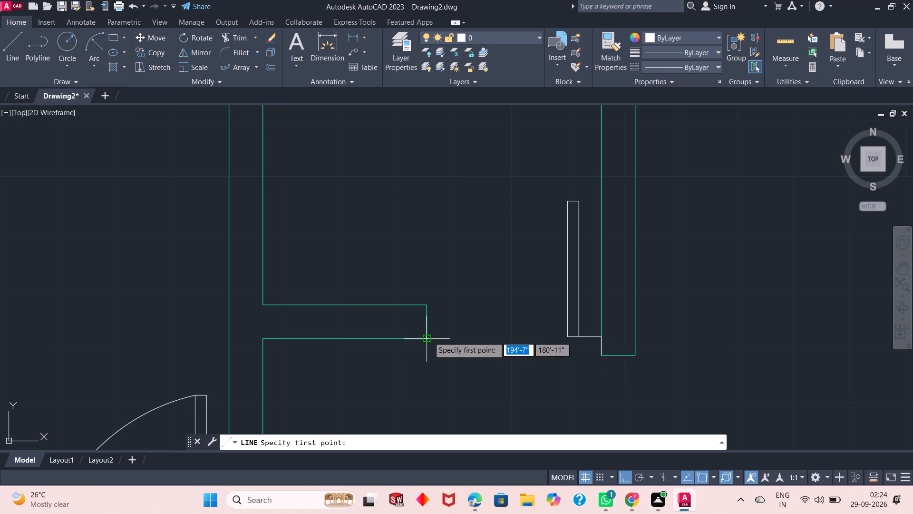
pyautogui.click(428, 336)
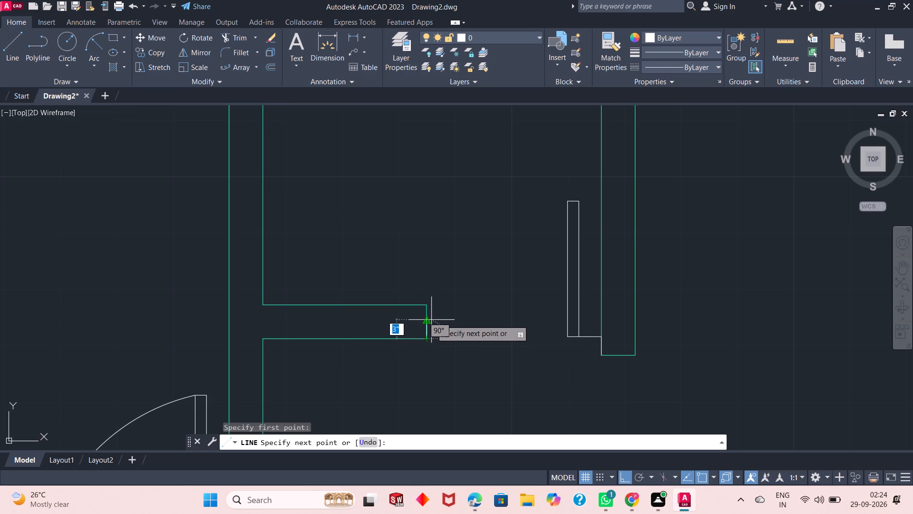
pyautogui.press('2')
pyautogui.hotkey('shift', '"')
pyautogui.press('Return')
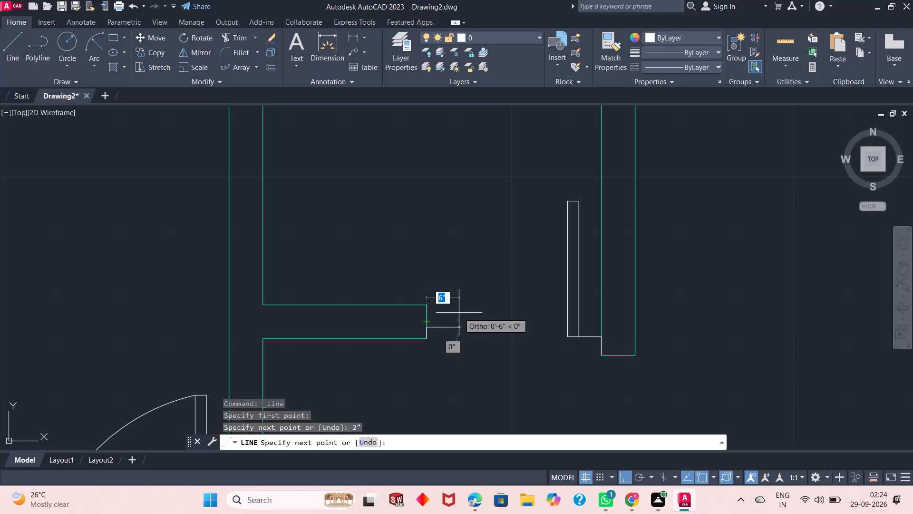
pyautogui.press('4')
pyautogui.hotkey('shift', '"')
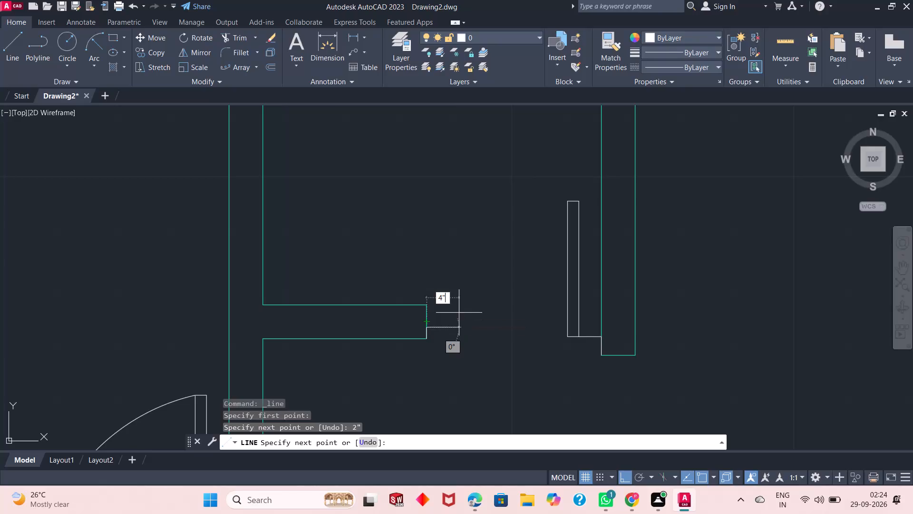
pyautogui.press('Return')
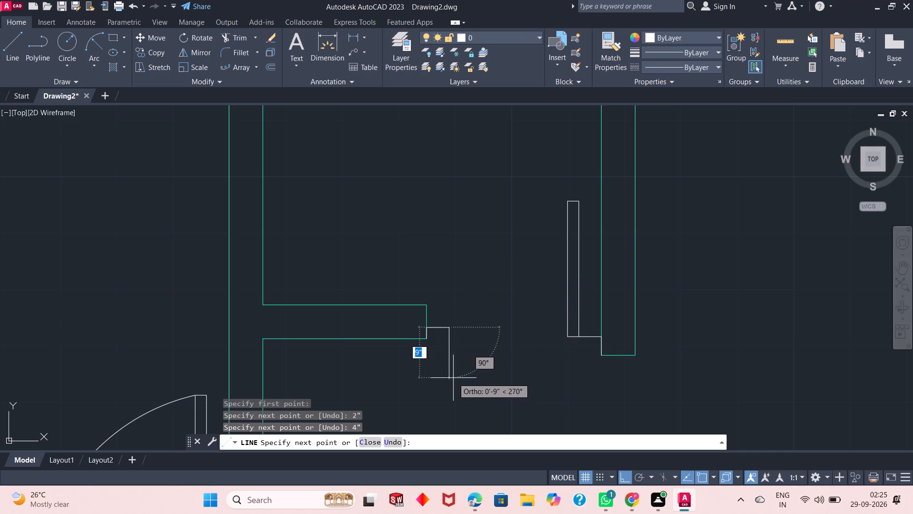
pyautogui.press('Escape')
pyautogui.press('Escape')
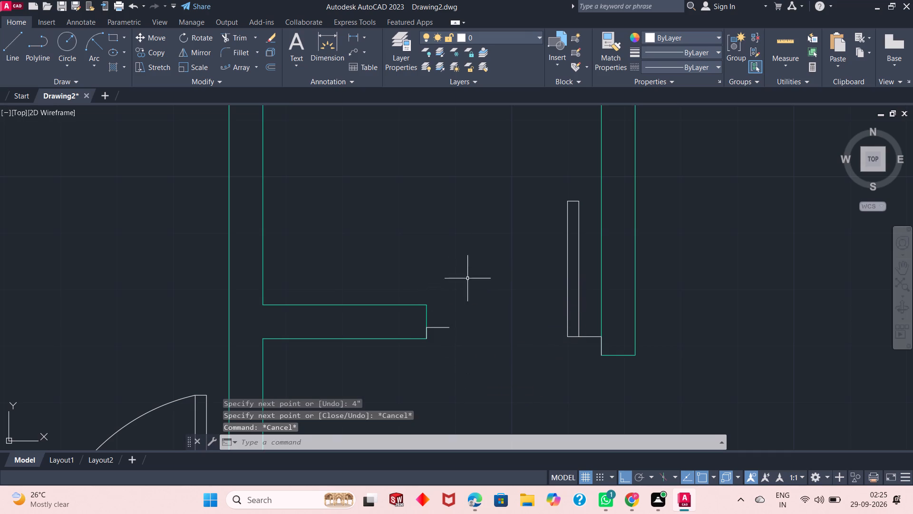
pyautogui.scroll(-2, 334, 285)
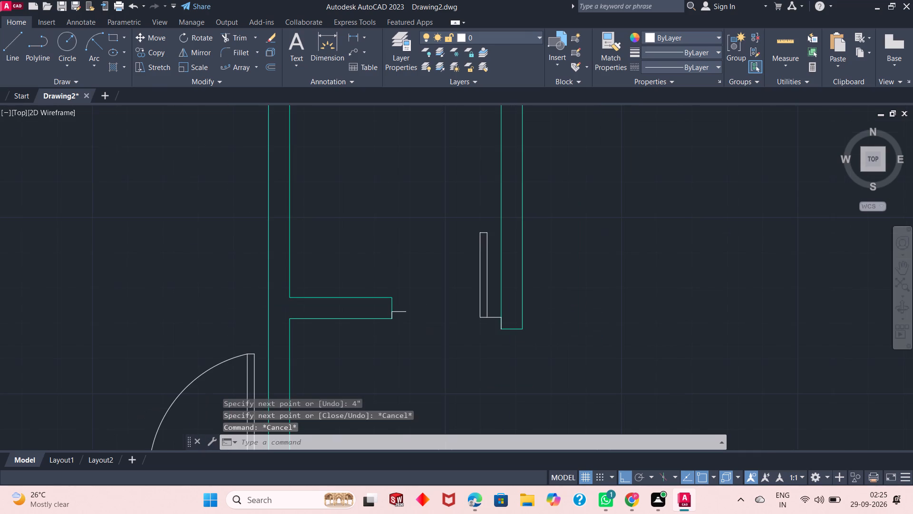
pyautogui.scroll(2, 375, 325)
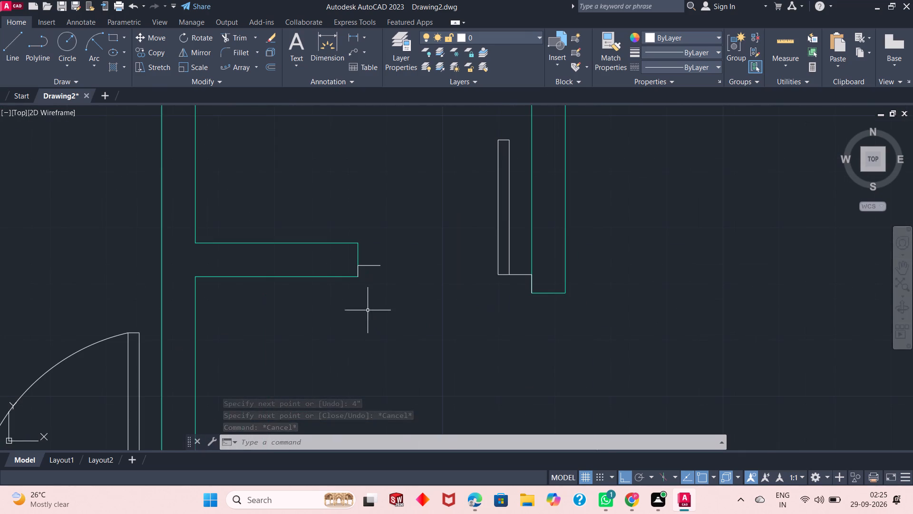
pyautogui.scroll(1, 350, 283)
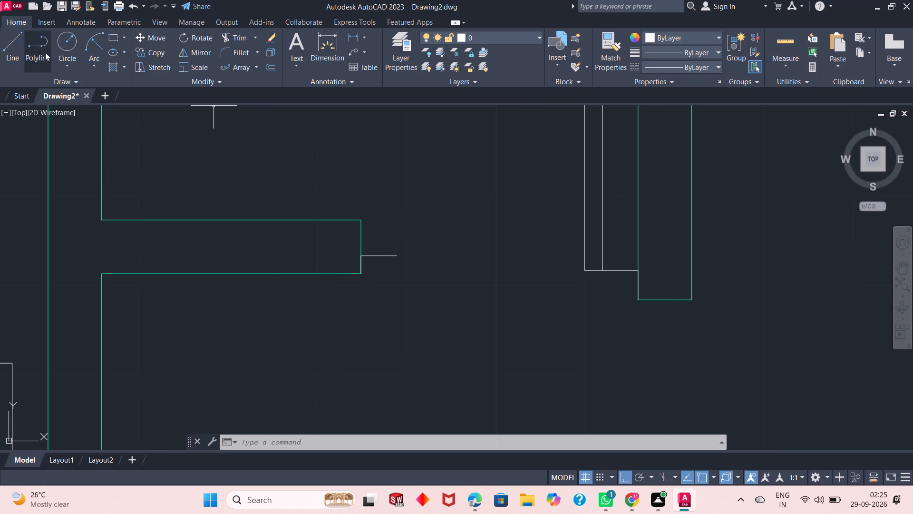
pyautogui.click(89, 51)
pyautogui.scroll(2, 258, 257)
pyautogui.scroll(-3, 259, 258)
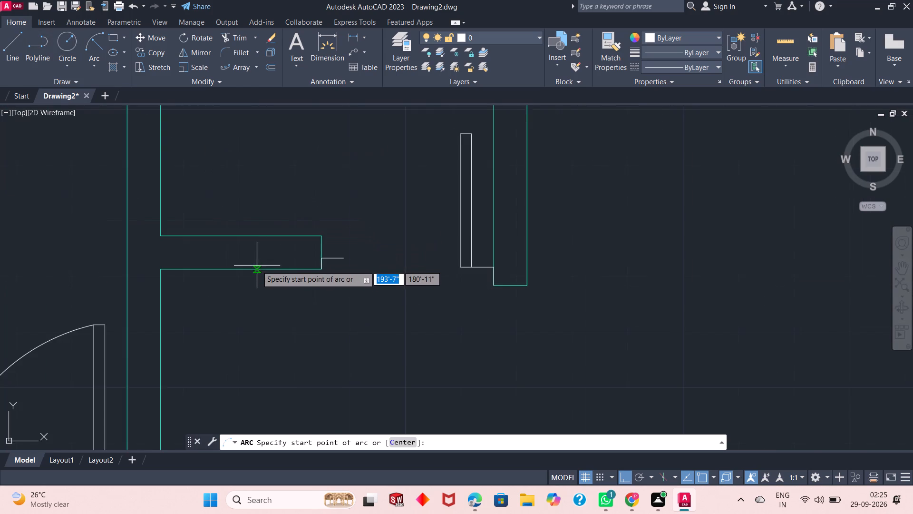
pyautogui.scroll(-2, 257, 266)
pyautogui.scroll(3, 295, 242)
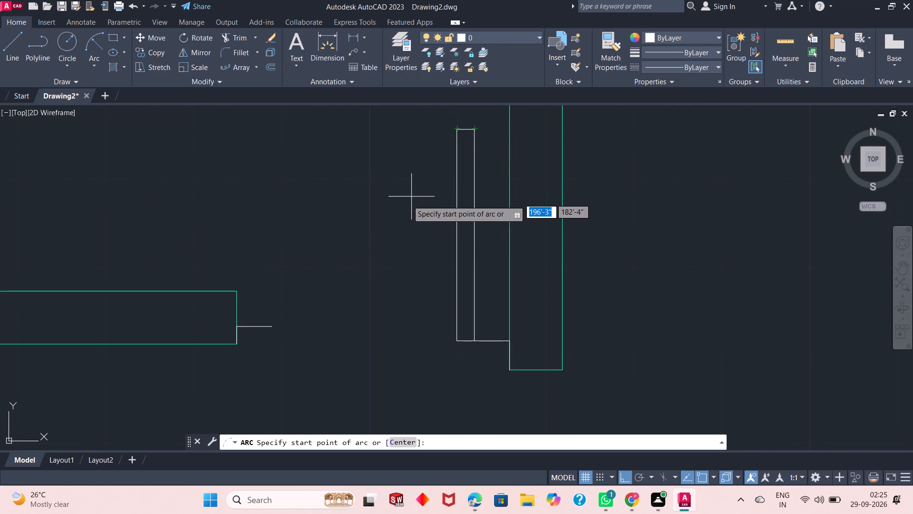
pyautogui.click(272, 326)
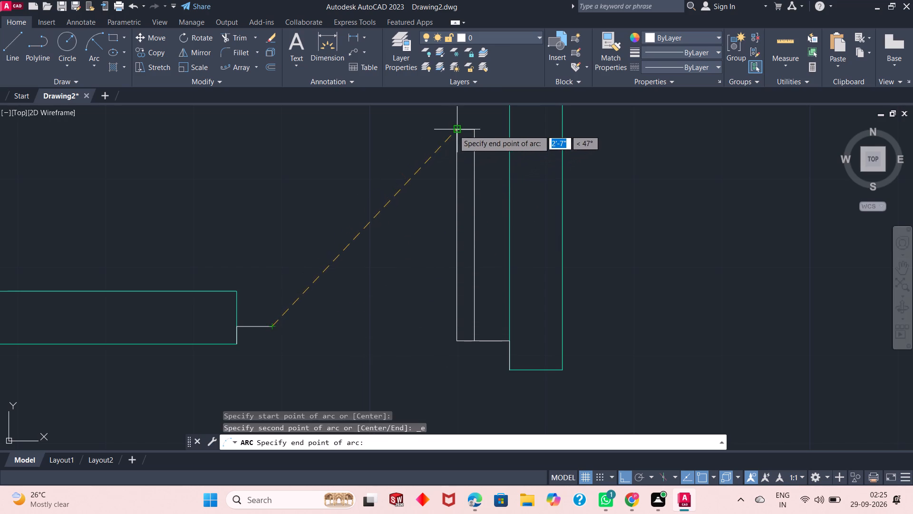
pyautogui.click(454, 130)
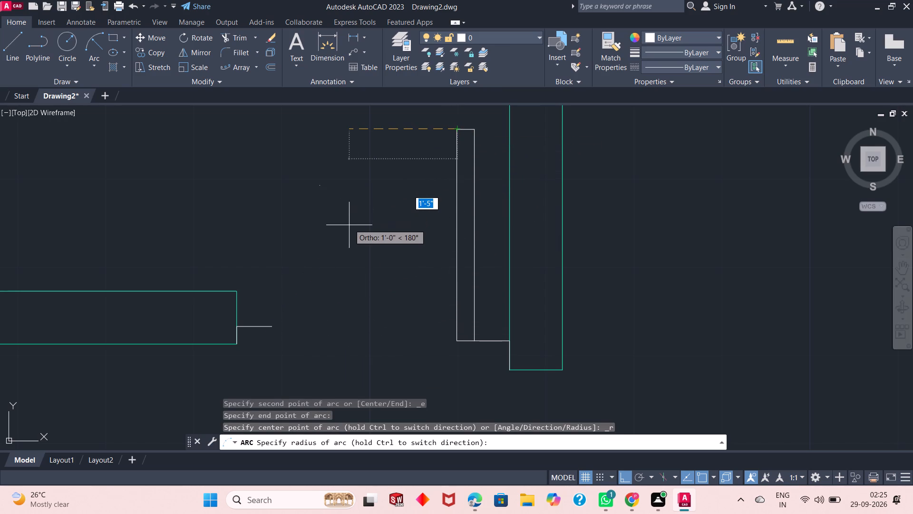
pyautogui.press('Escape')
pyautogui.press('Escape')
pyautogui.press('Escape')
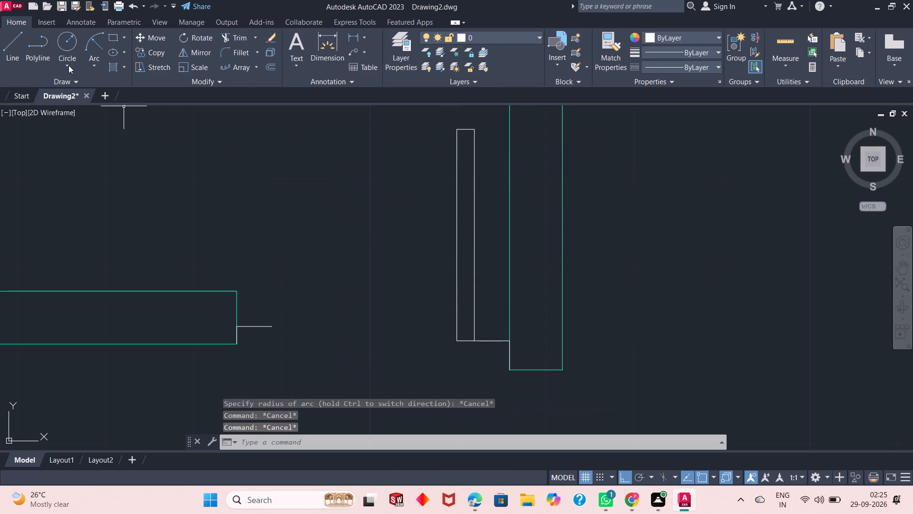
# Draw the door swing arc from the leaf's upper outer corner to the free end of the 4" line, with a 2' radius.
pyautogui.click(94, 46)
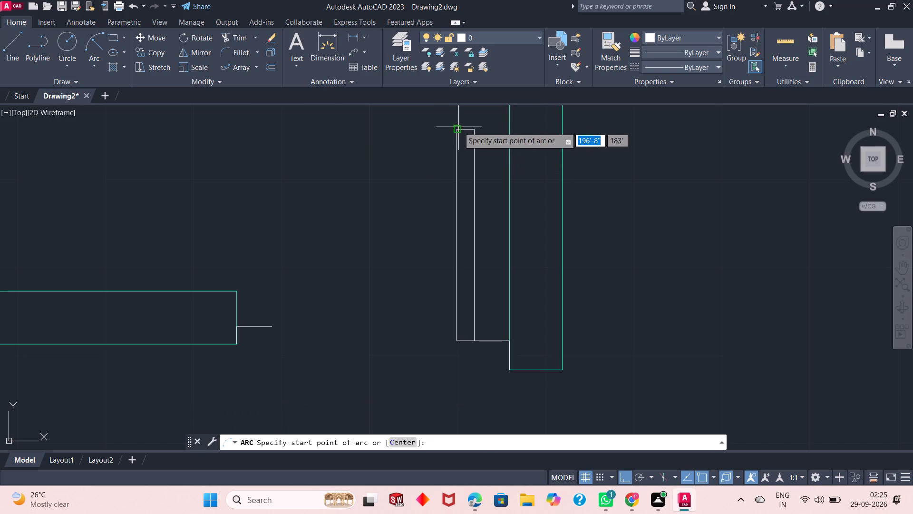
pyautogui.click(459, 128)
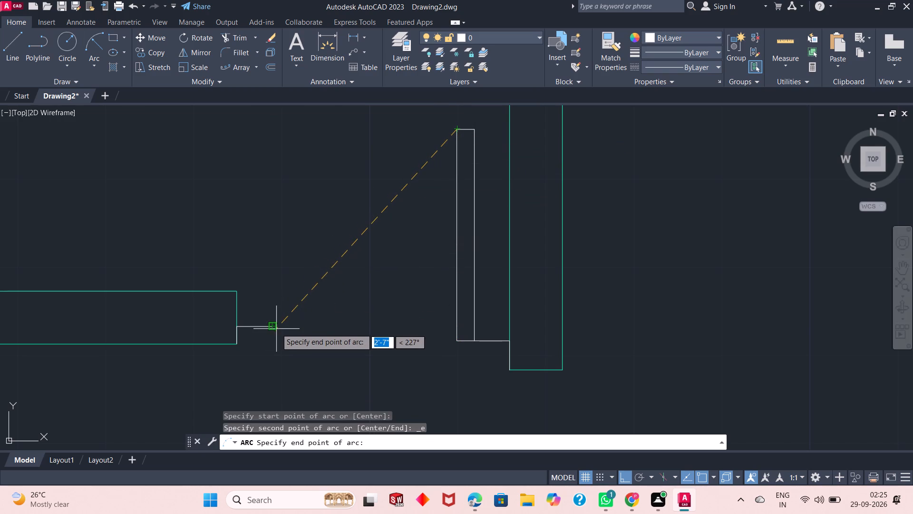
pyautogui.click(269, 326)
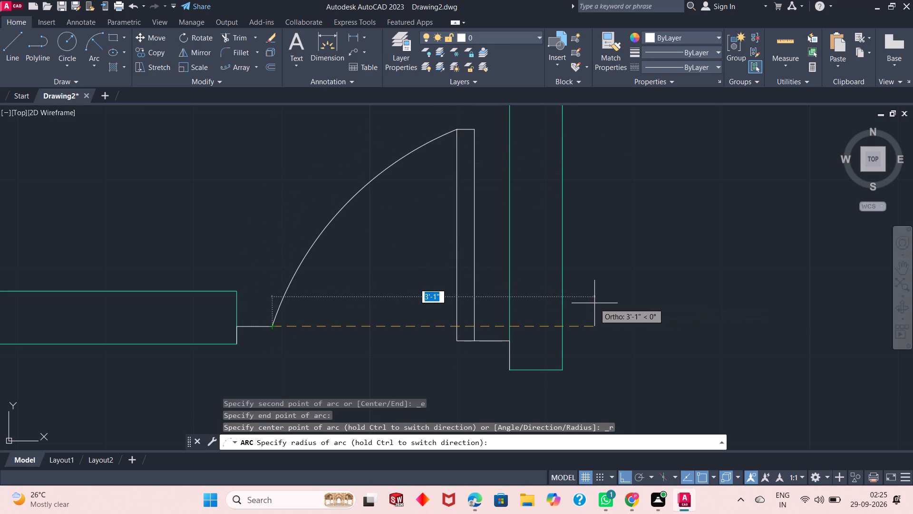
pyautogui.write("2'")
pyautogui.press('Return')
pyautogui.press('Escape')
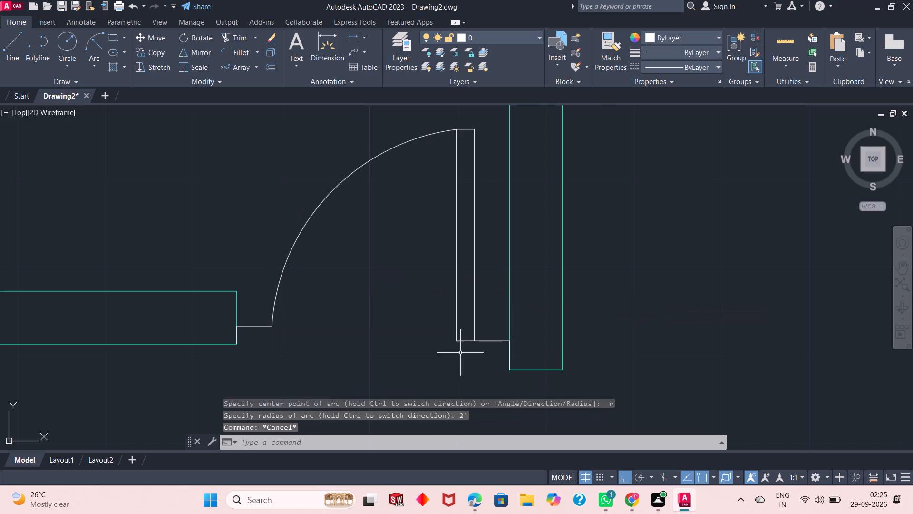
# Trim the top exterior wall's inner line between the faces of both partitions beside the narrow room to open the junctions.
pyautogui.scroll(2, 391, 346)
pyautogui.scroll(-5, 319, 266)
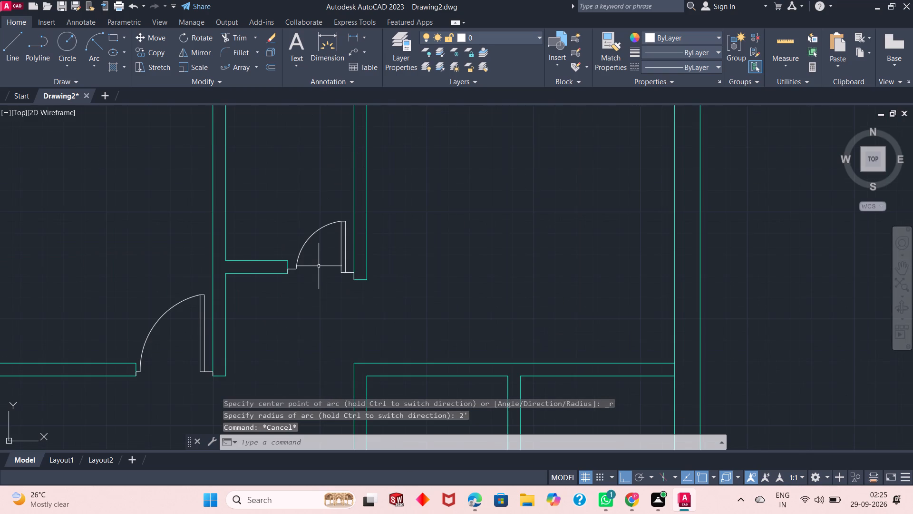
pyautogui.scroll(-1, 319, 266)
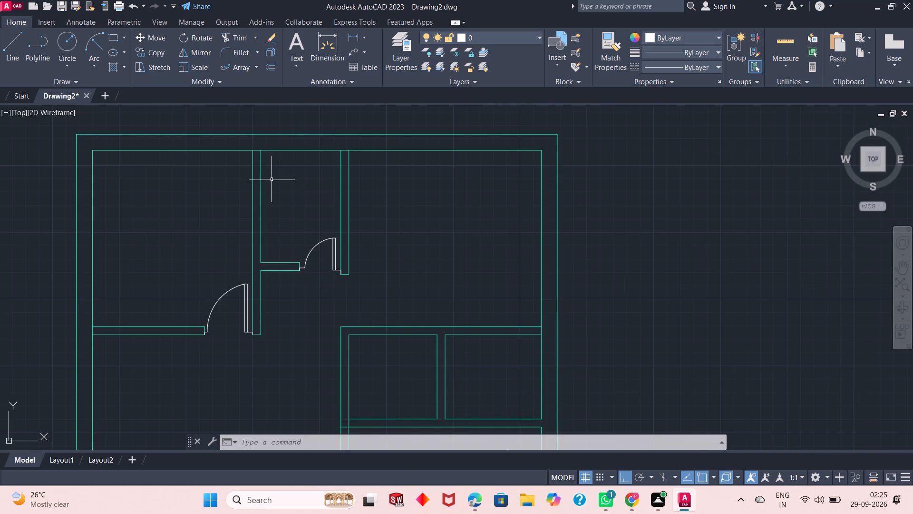
pyautogui.click(232, 35)
pyautogui.scroll(2, 273, 155)
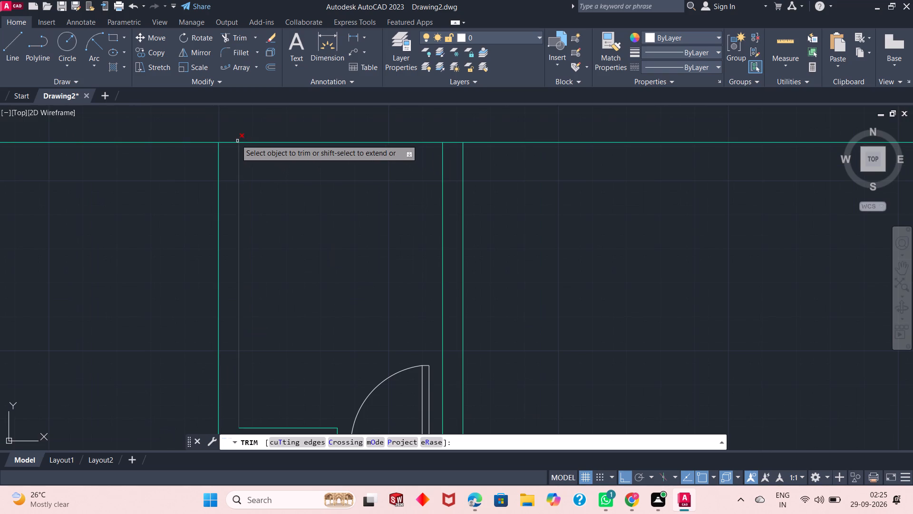
pyautogui.click(232, 135)
pyautogui.click(232, 154)
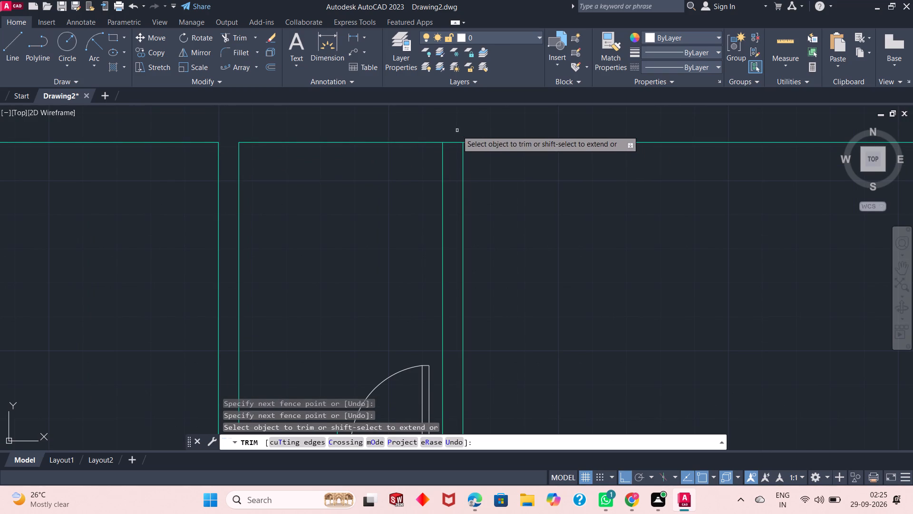
pyautogui.click(457, 130)
pyautogui.click(452, 160)
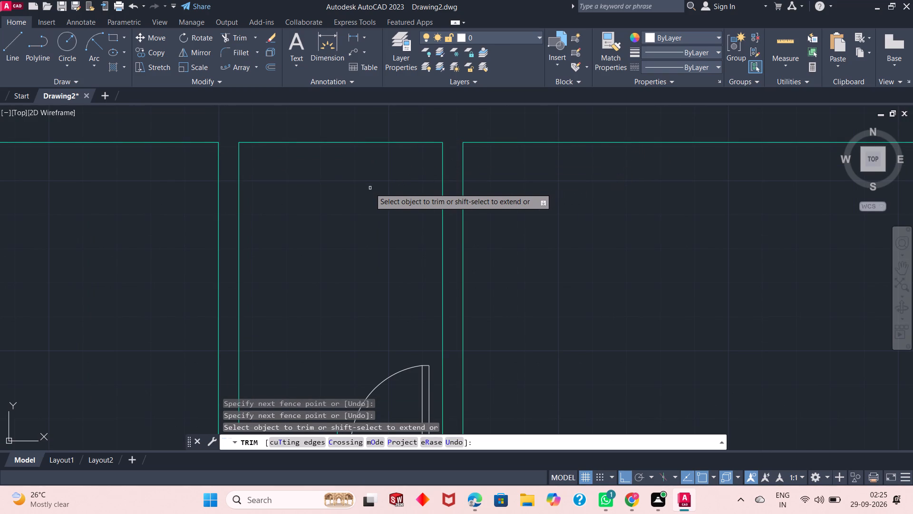
pyautogui.scroll(-1, 370, 188)
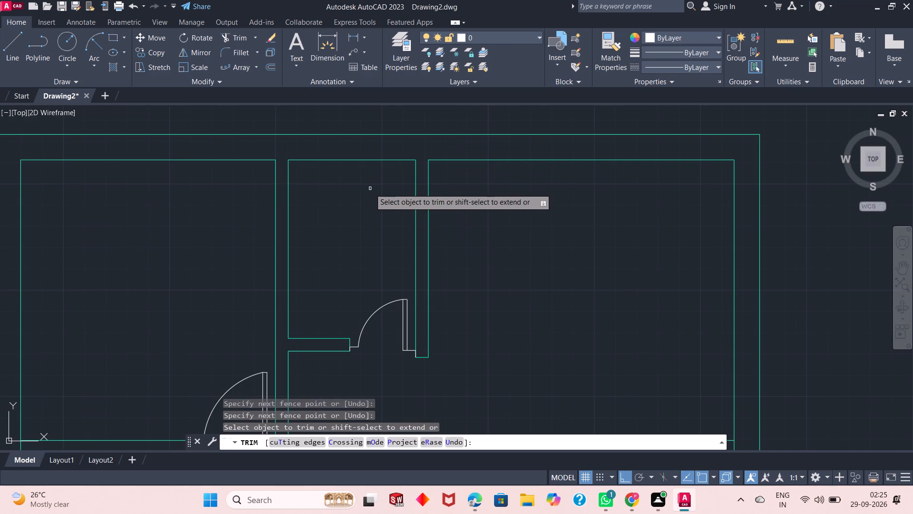
pyautogui.scroll(-1, 370, 188)
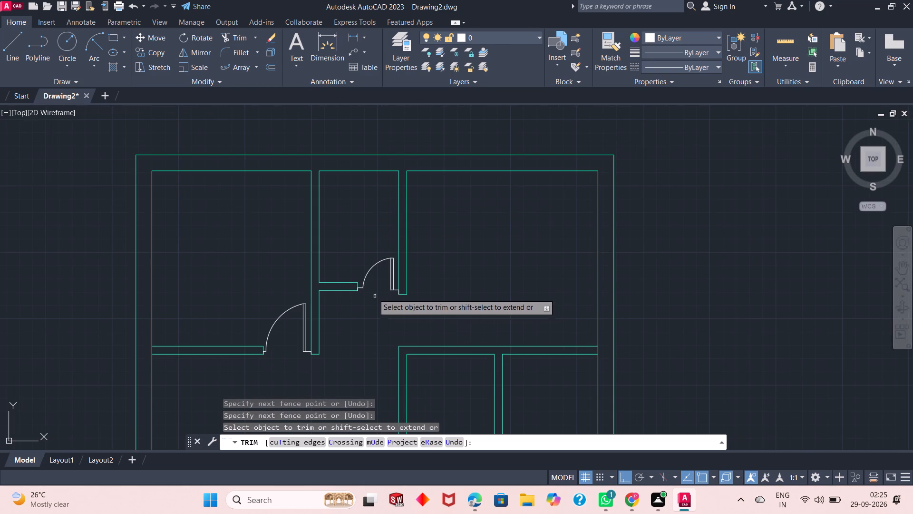
pyautogui.rightClick(354, 236)
pyautogui.click(371, 244)
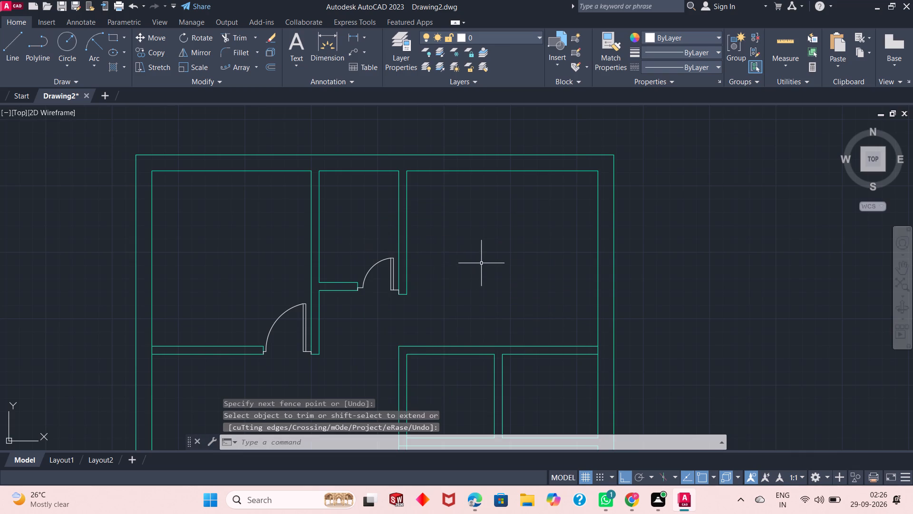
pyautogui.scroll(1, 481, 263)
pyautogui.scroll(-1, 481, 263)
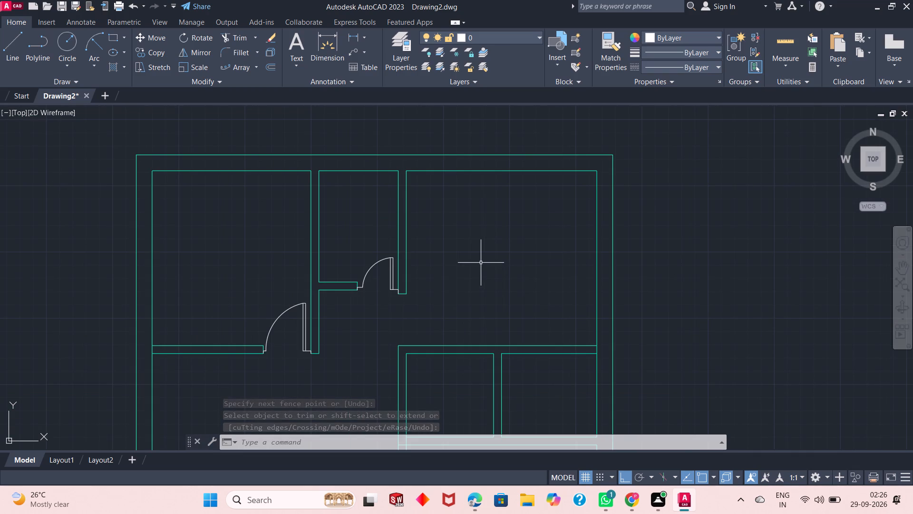
# On Layer1, draw a 6" line across the partition's end, along the inner face of the right exterior wall above the small rooms.
pyautogui.scroll(-2, 484, 241)
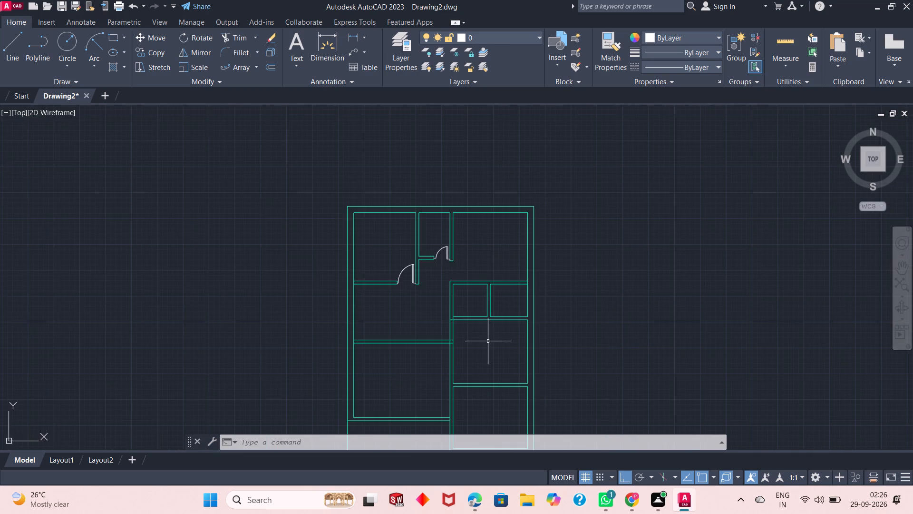
pyautogui.scroll(3, 488, 341)
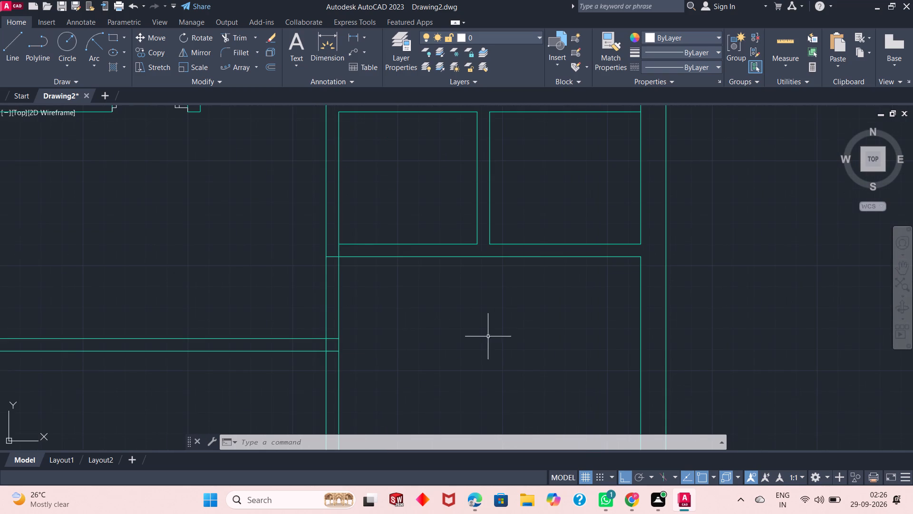
pyautogui.scroll(-2, 498, 306)
pyautogui.scroll(3, 535, 231)
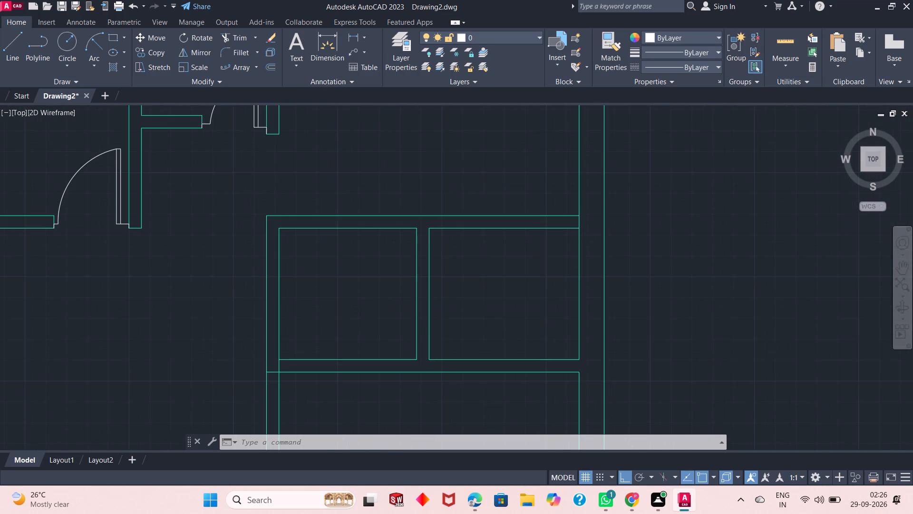
pyautogui.scroll(1, 535, 231)
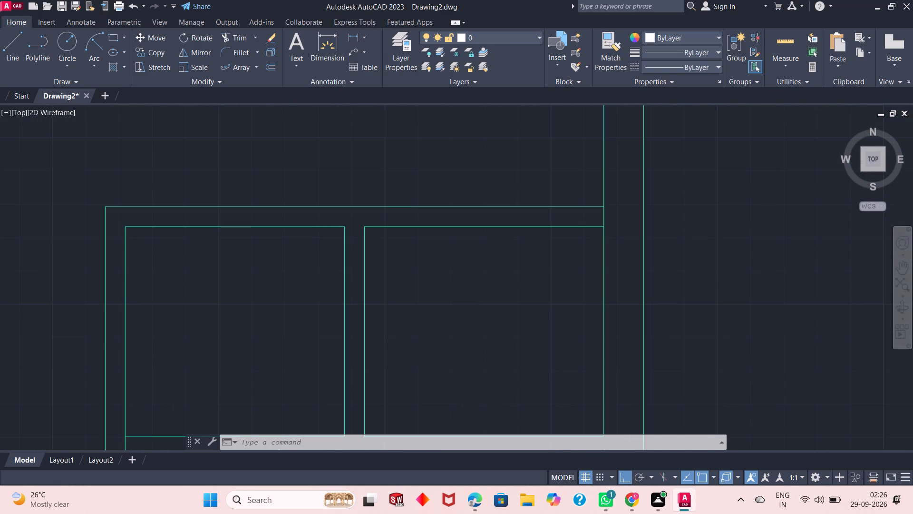
pyautogui.click(21, 46)
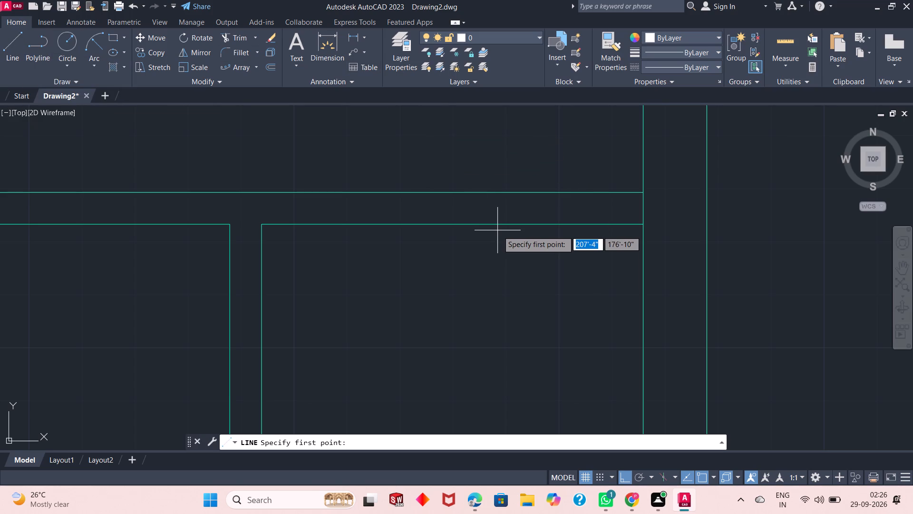
pyautogui.click(497, 39)
pyautogui.click(500, 67)
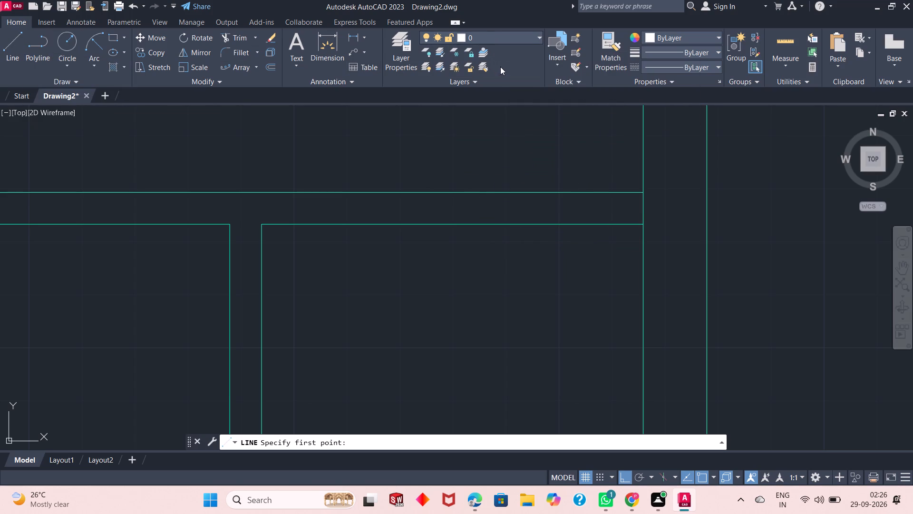
pyautogui.click(8, 45)
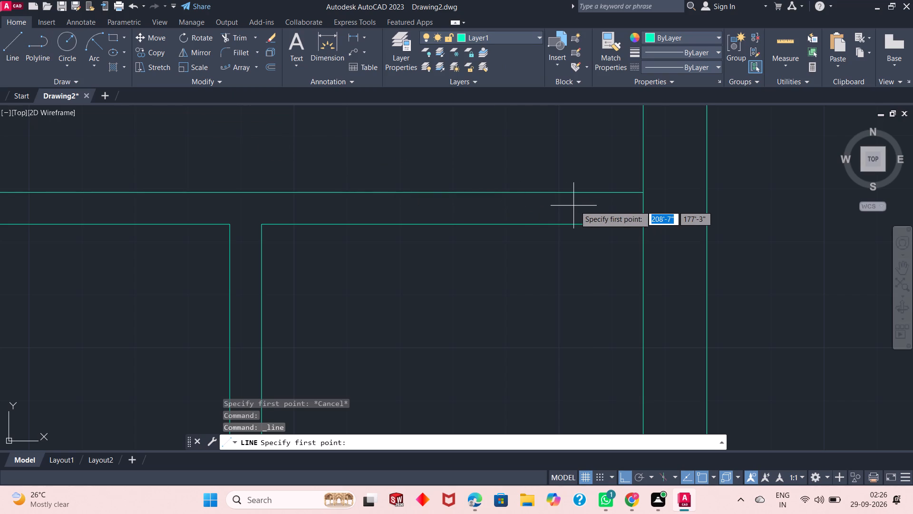
pyautogui.click(645, 190)
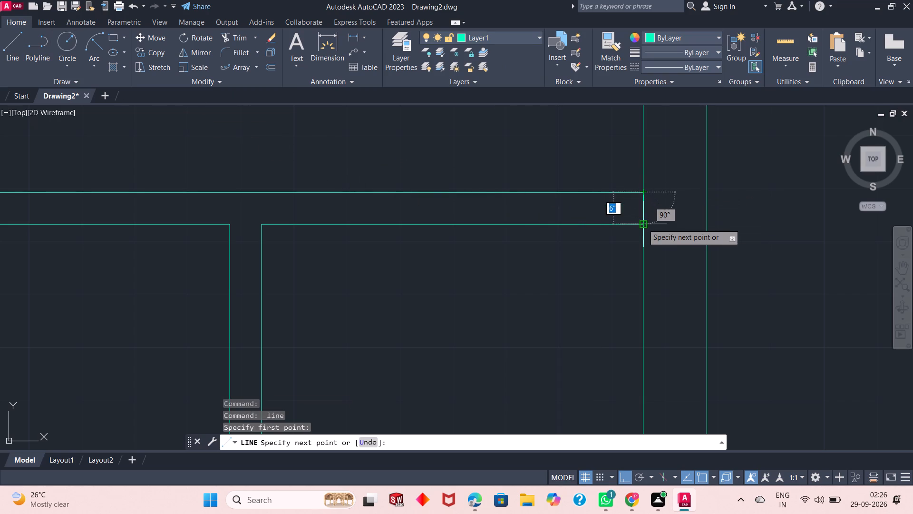
pyautogui.click(643, 224)
pyautogui.press('Escape')
pyautogui.press('Escape')
pyautogui.press('Escape')
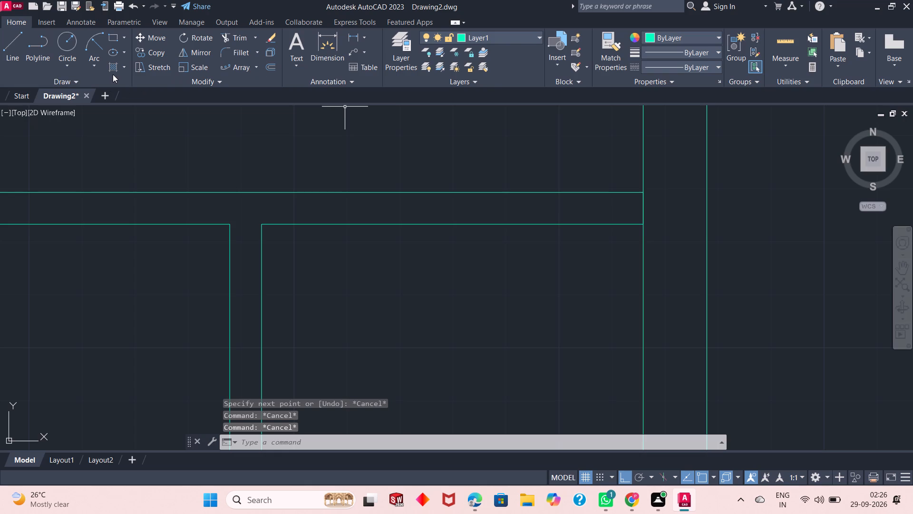
# Offset the short line at the exterior wall 2'7" into the partition to mark the doorway's other side.
pyautogui.click(265, 66)
pyautogui.press('space')
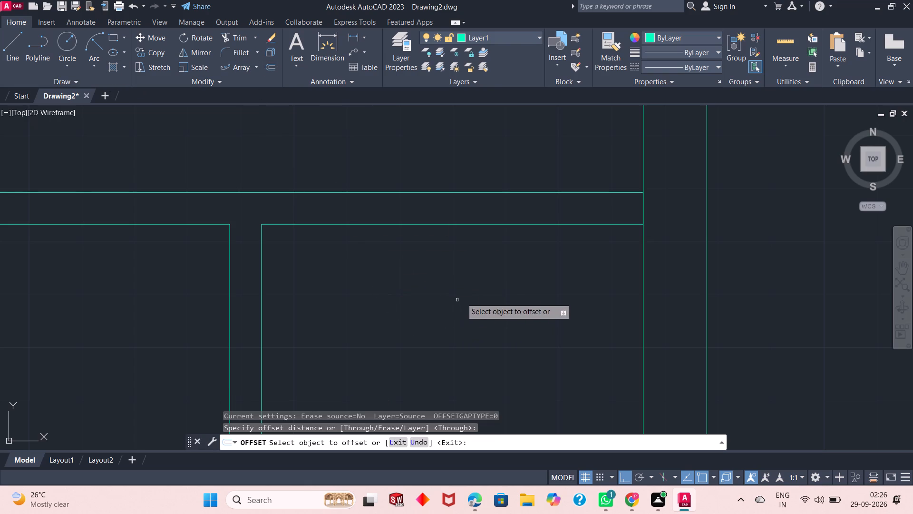
pyautogui.click(643, 212)
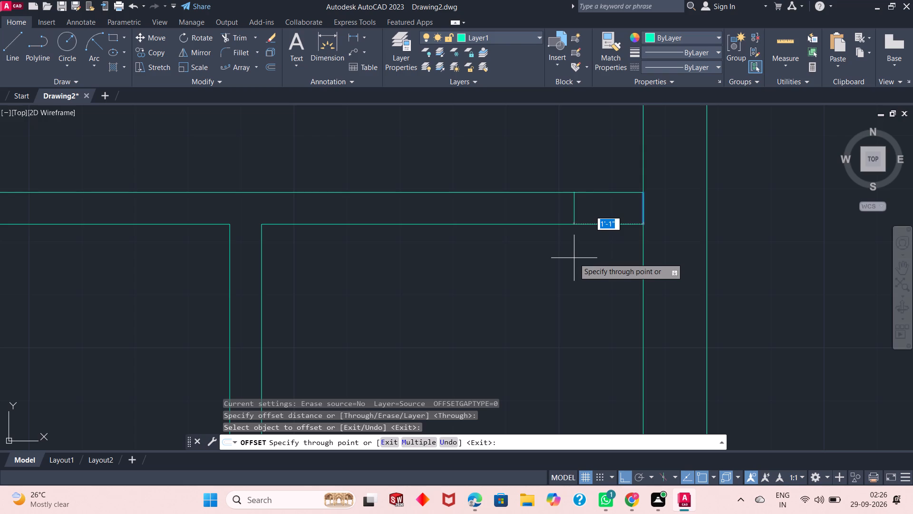
pyautogui.press('2')
pyautogui.press("'")
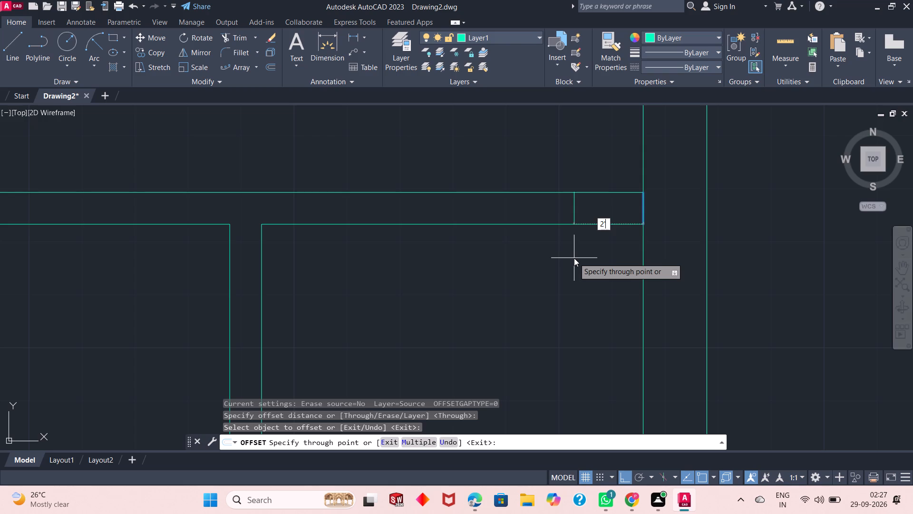
pyautogui.write('7"')
pyautogui.press('Return')
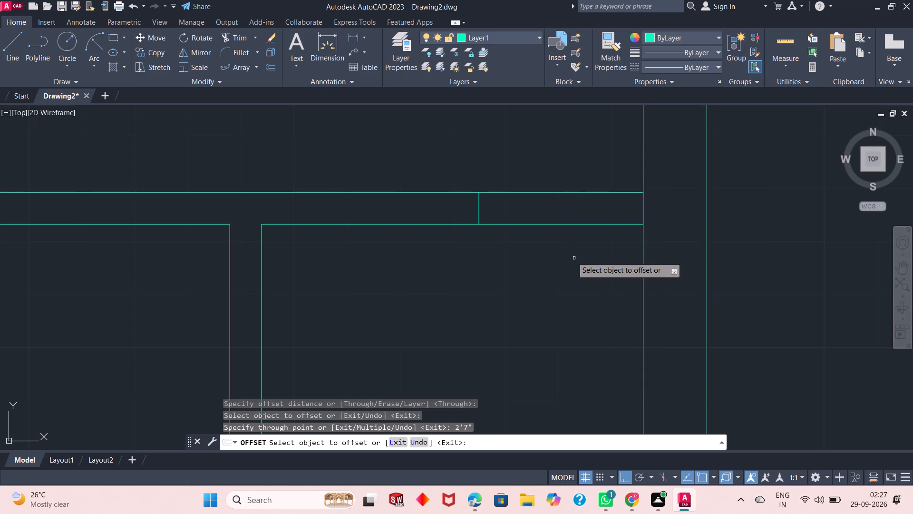
pyautogui.rightClick(530, 269)
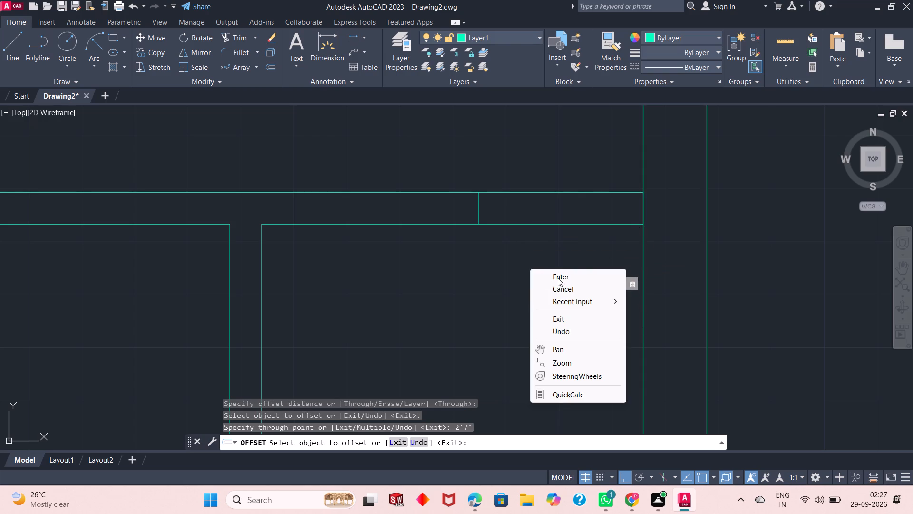
pyautogui.click(564, 273)
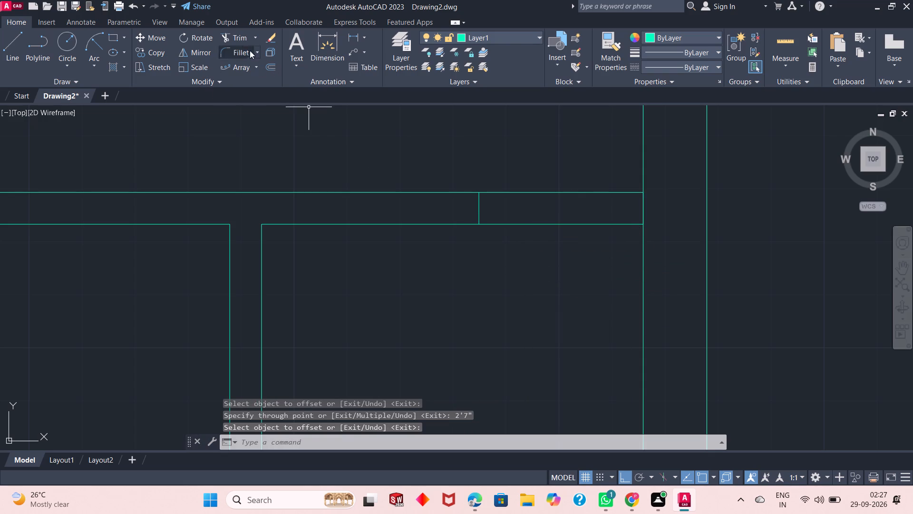
# Trim both partition lines between the offset line and the right exterior wall to open the doorway.
pyautogui.click(239, 40)
pyautogui.click(573, 145)
pyautogui.click(546, 276)
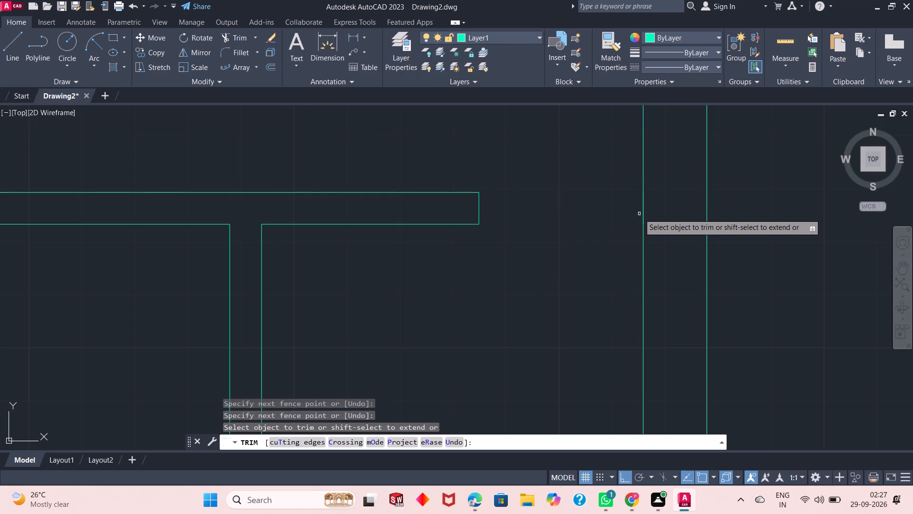
pyautogui.scroll(-2, 542, 254)
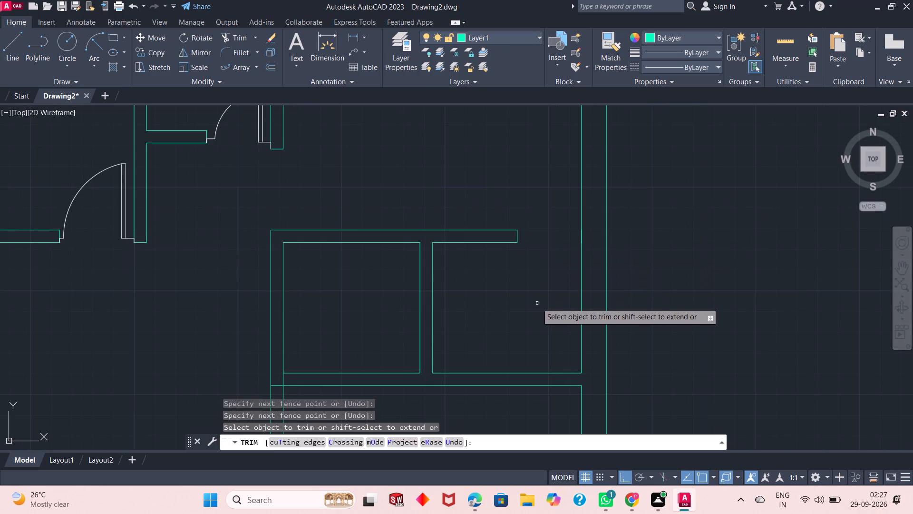
pyautogui.rightClick(534, 305)
pyautogui.click(573, 317)
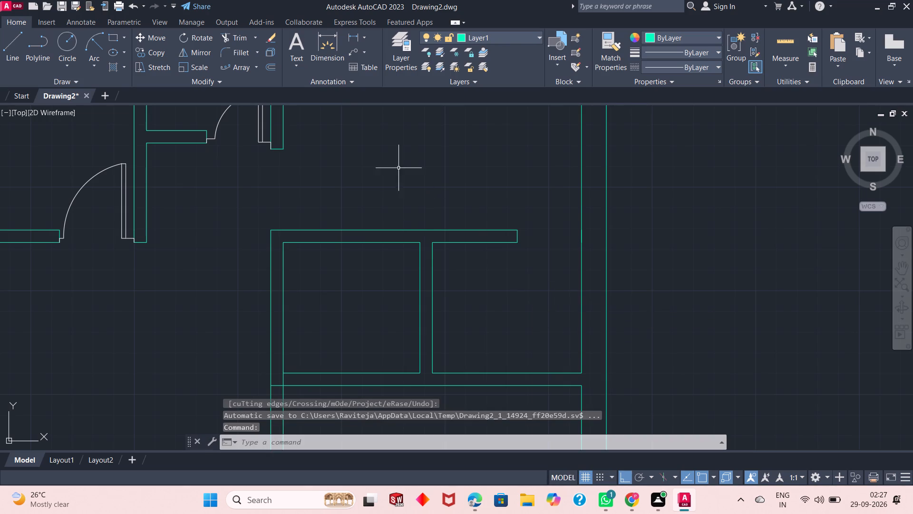
# On layer 0, draw a line from the partition's upper face level 3" down the exterior wall's inner face and 4" horizontally into the doorway.
pyautogui.click(494, 39)
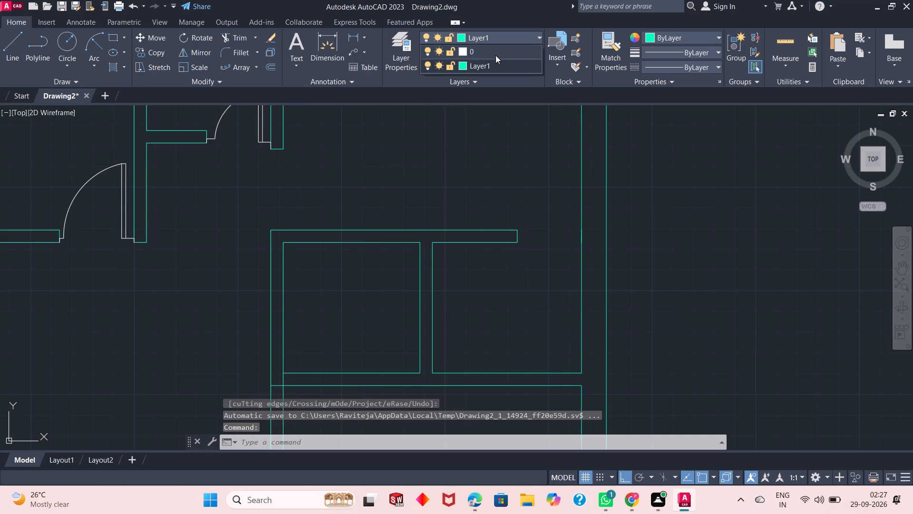
pyautogui.click(501, 51)
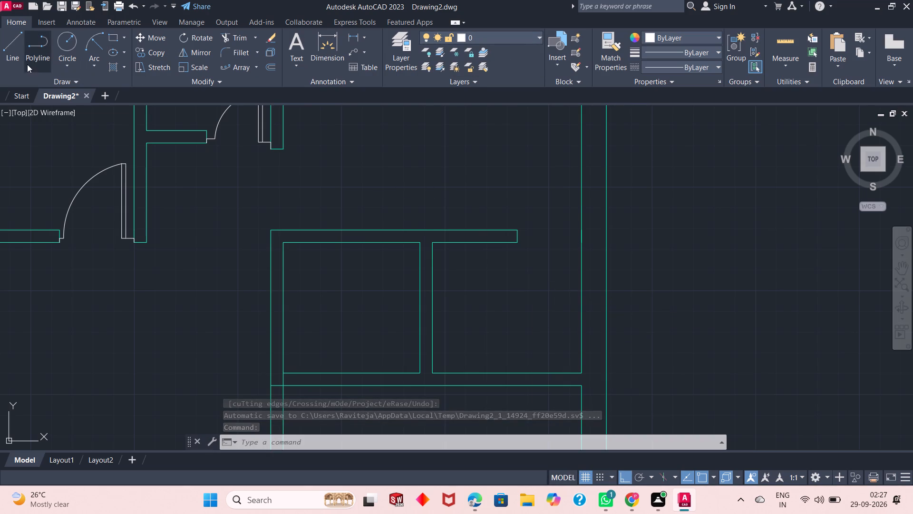
pyautogui.click(14, 55)
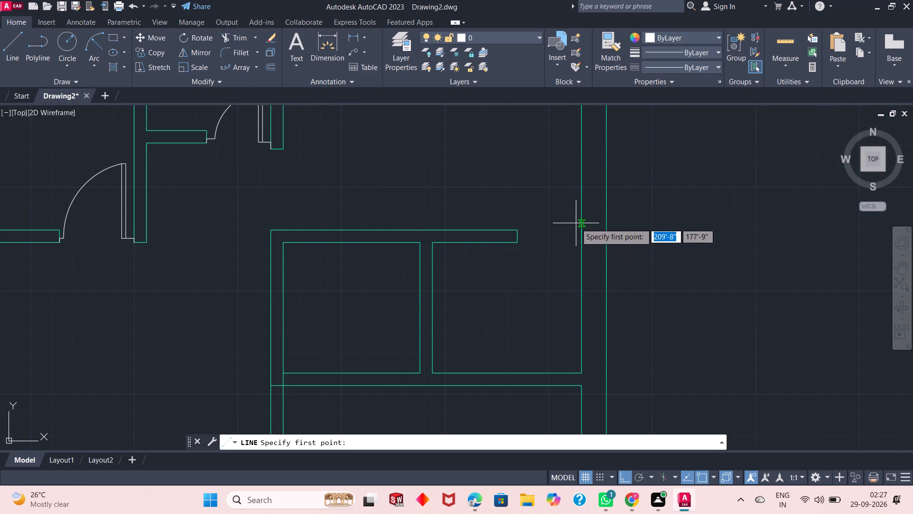
pyautogui.scroll(-2, 600, 250)
pyautogui.scroll(4, 597, 249)
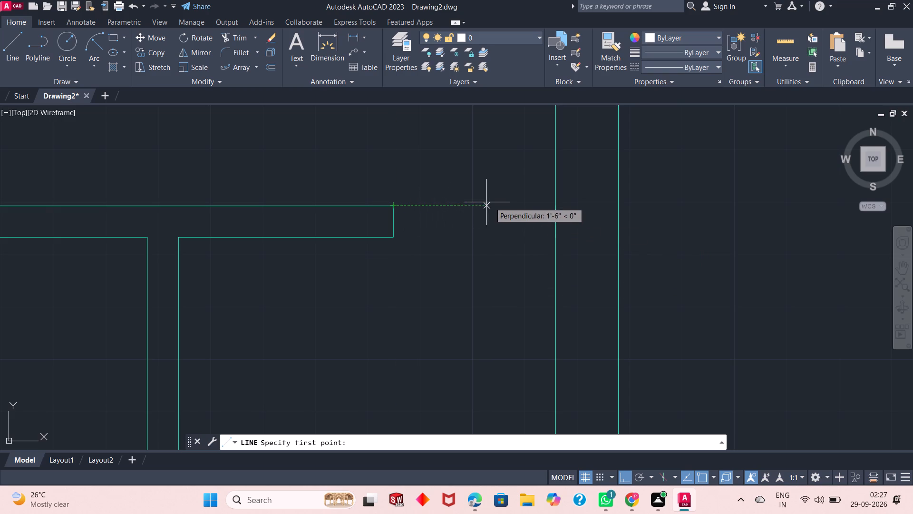
pyautogui.click(557, 208)
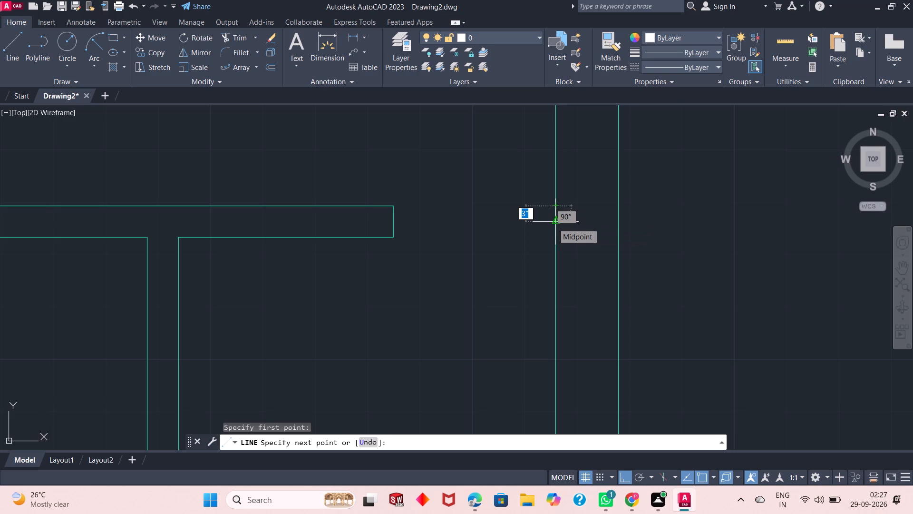
pyautogui.press('3')
pyautogui.hotkey('shift', '"')
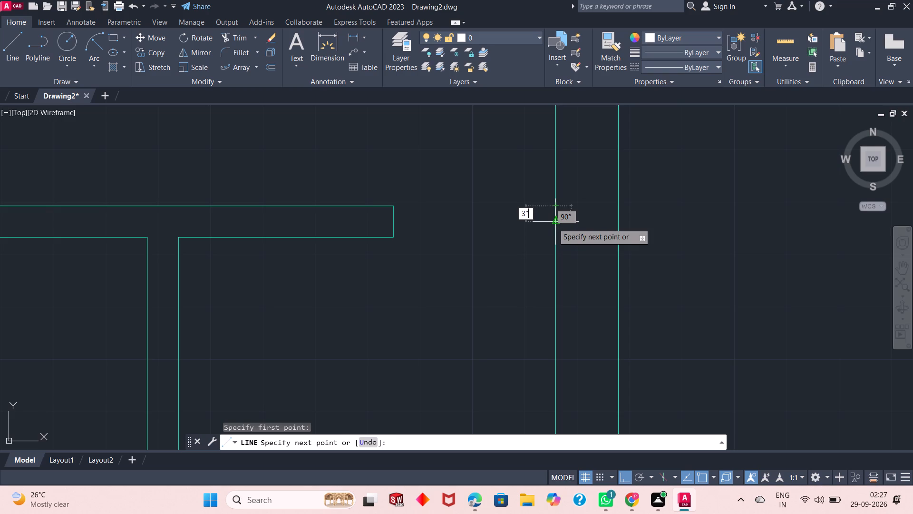
pyautogui.press('Return')
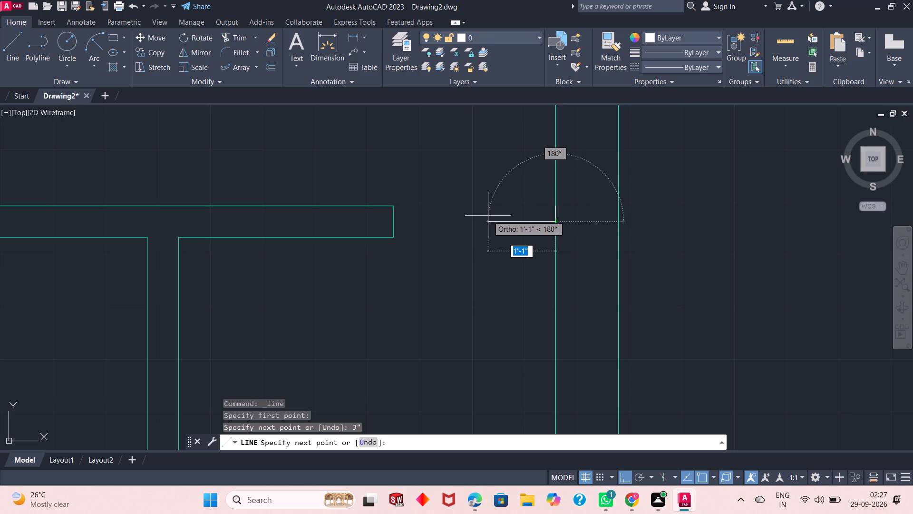
pyautogui.scroll(1, 519, 234)
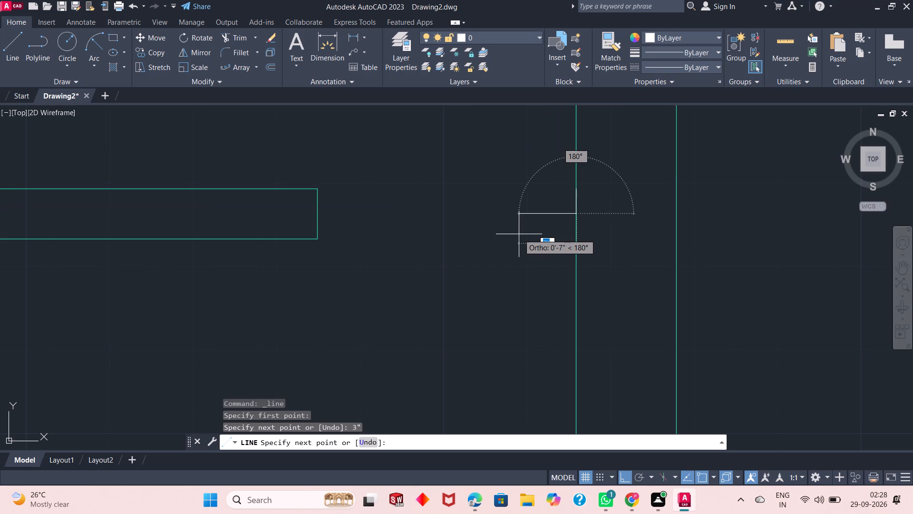
pyautogui.press('4')
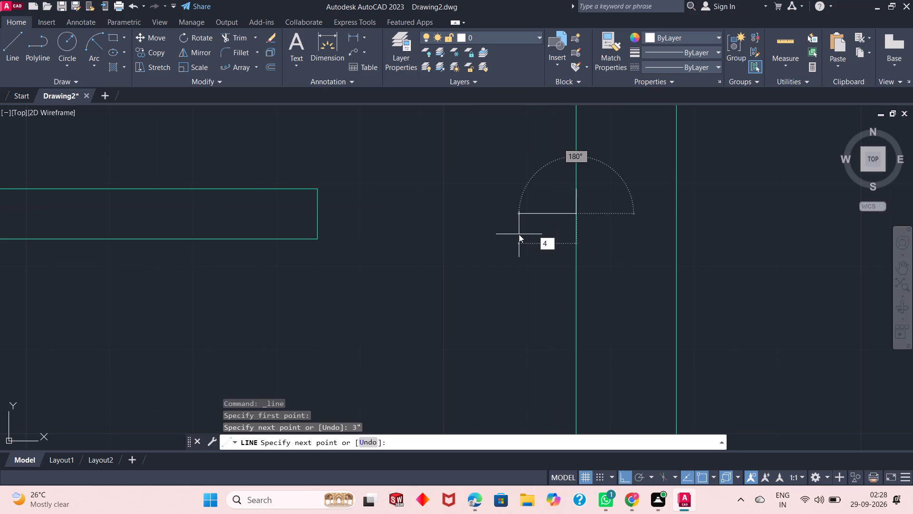
pyautogui.hotkey('shift', '"')
pyautogui.press('Return')
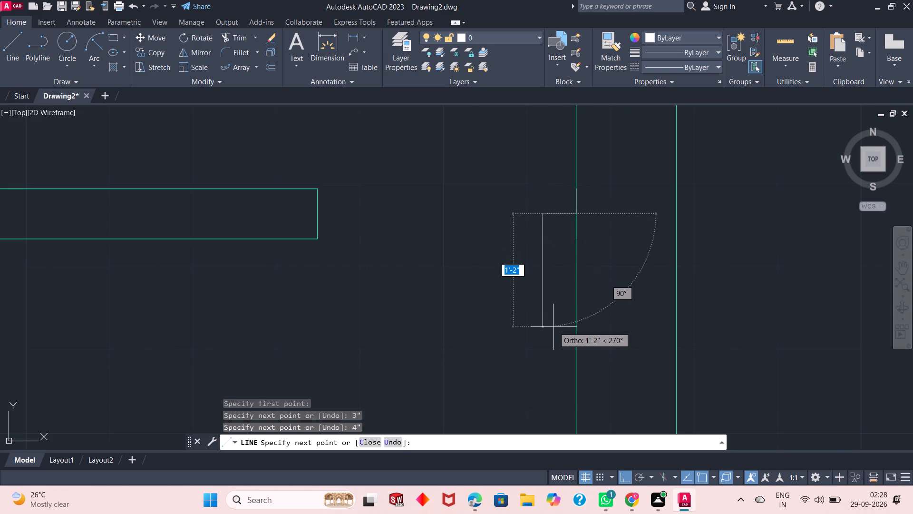
# Complete the door leaf below the short frame line as a 2" by 2' rectangle along the right exterior wall.
pyautogui.write("2'")
pyautogui.press('Return')
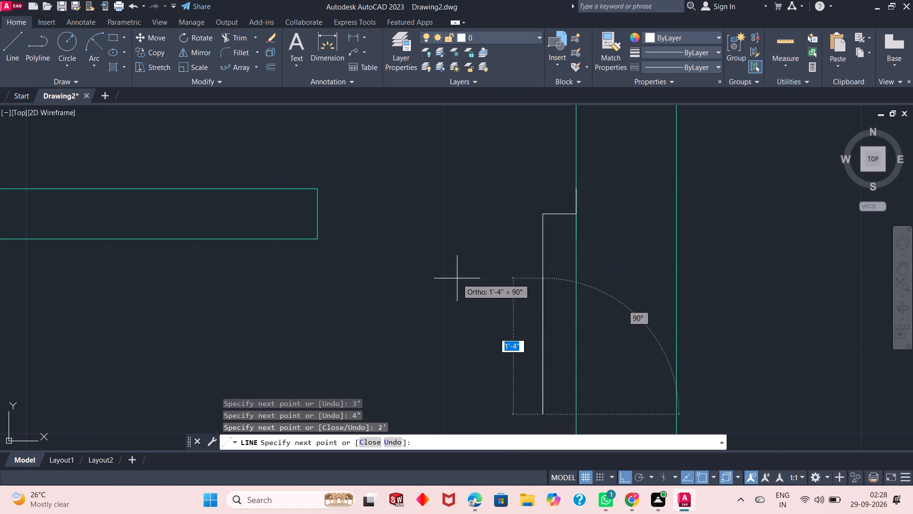
pyautogui.scroll(-1, 507, 300)
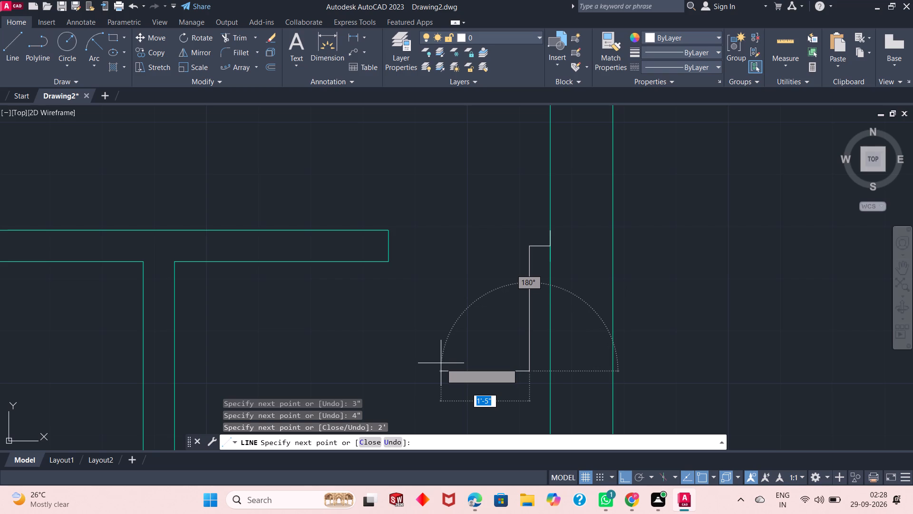
pyautogui.press('2')
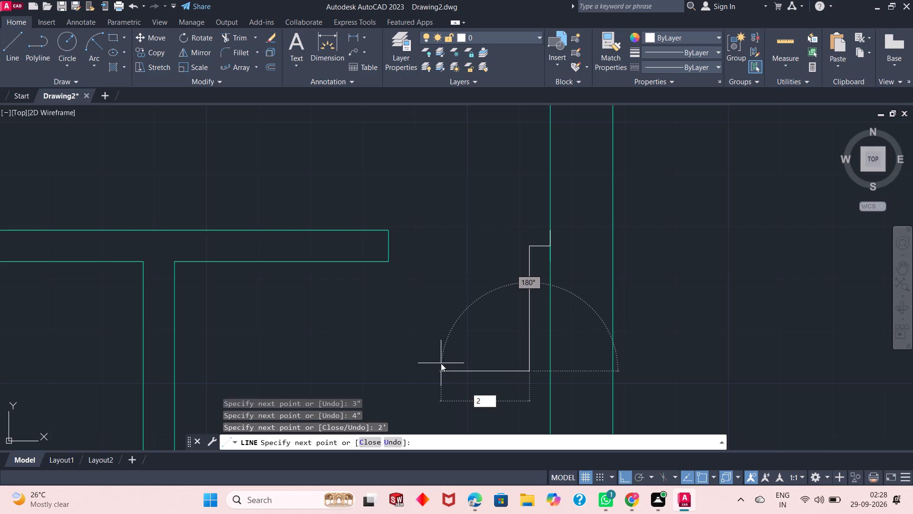
pyautogui.hotkey('shift', '"')
pyautogui.press('Return')
pyautogui.press('Return')
pyautogui.press('Return')
pyautogui.press('Return')
pyautogui.press('Return')
pyautogui.press('Return')
pyautogui.press('Return')
pyautogui.press('Return')
pyautogui.press('Return')
pyautogui.press('Return')
pyautogui.press('Return')
pyautogui.press('Return')
pyautogui.press('Return')
pyautogui.press('Return')
pyautogui.press('Return')
pyautogui.press('Return')
pyautogui.press('Return')
pyautogui.press('Return')
pyautogui.press('Return')
pyautogui.press('Return')
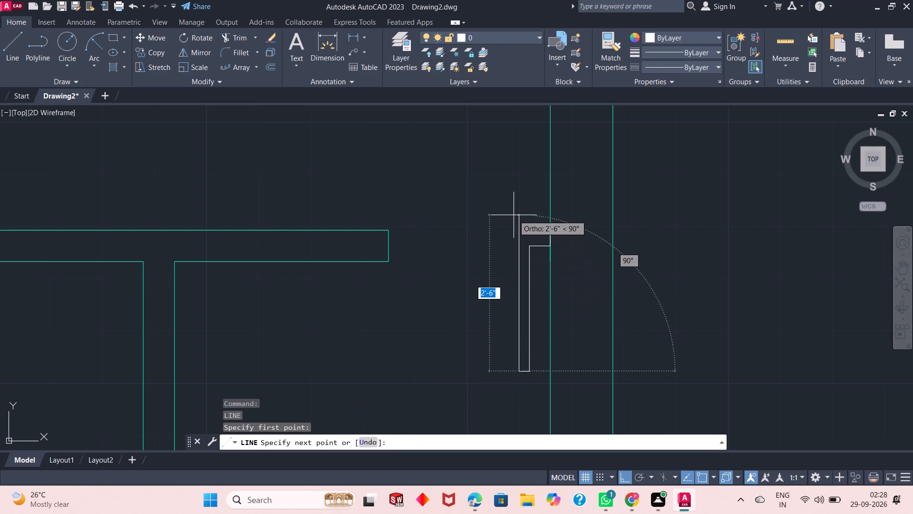
pyautogui.write("2'")
pyautogui.press('Return')
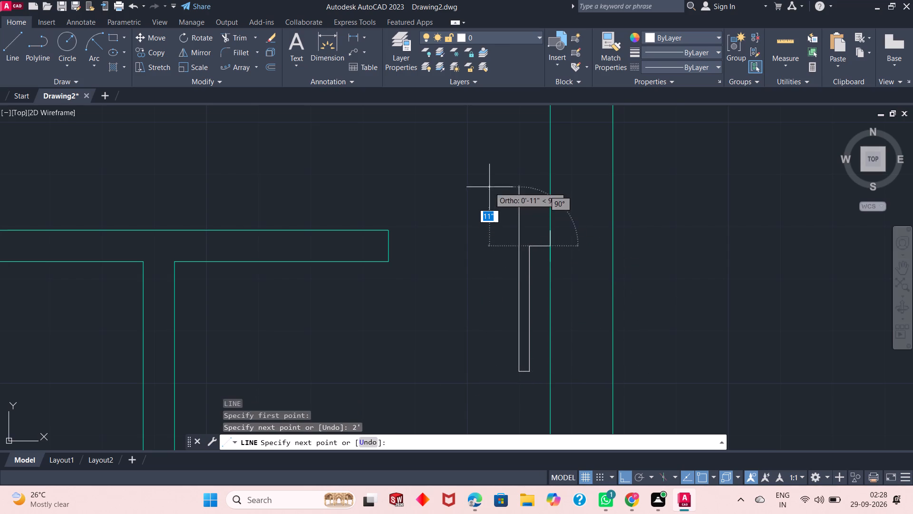
pyautogui.click(531, 245)
pyautogui.rightClick(531, 203)
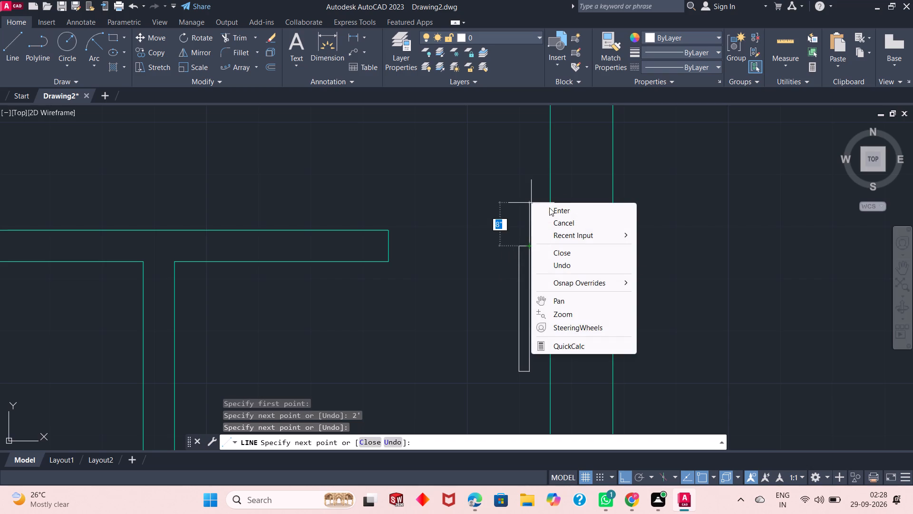
pyautogui.click(559, 208)
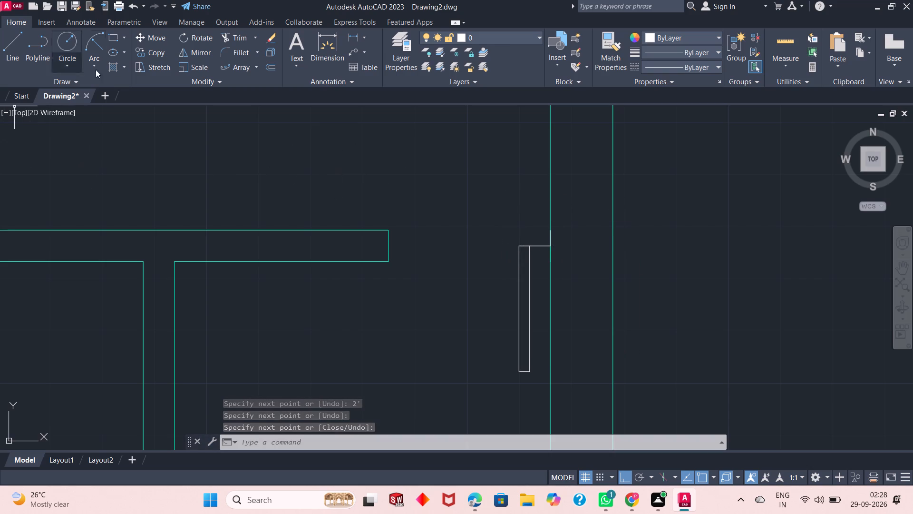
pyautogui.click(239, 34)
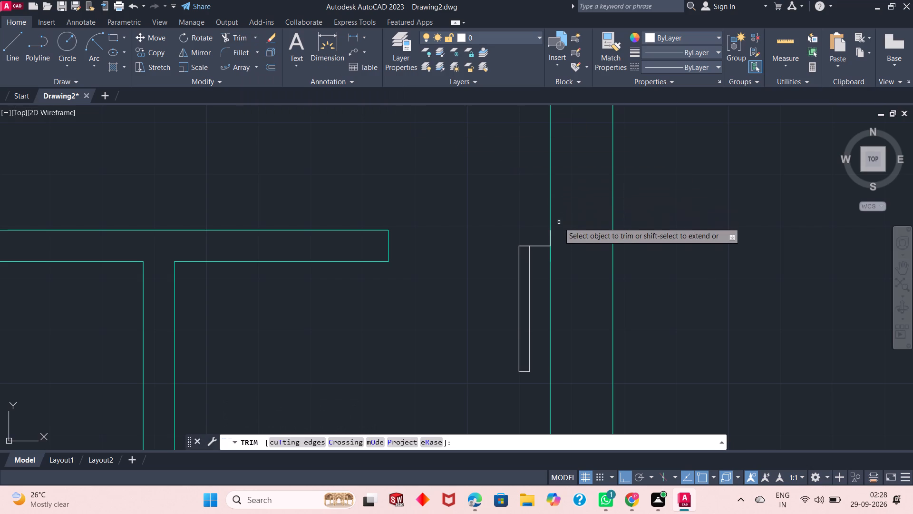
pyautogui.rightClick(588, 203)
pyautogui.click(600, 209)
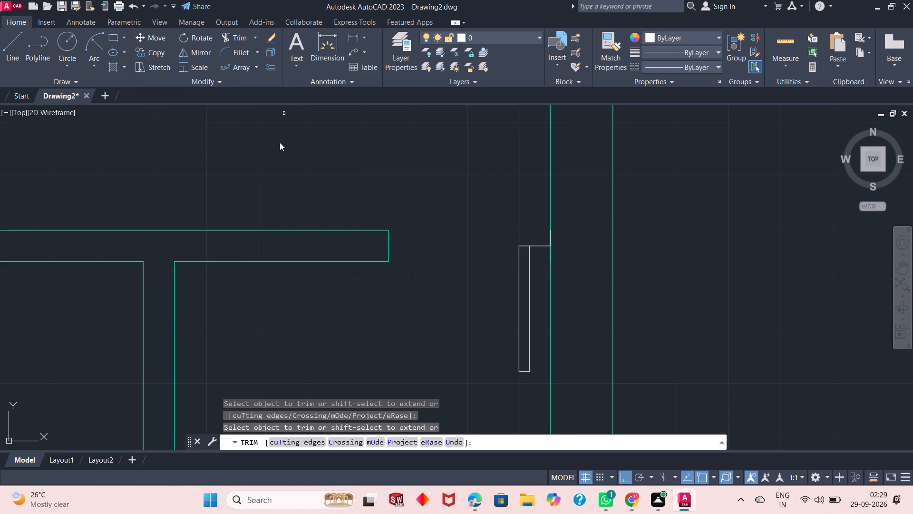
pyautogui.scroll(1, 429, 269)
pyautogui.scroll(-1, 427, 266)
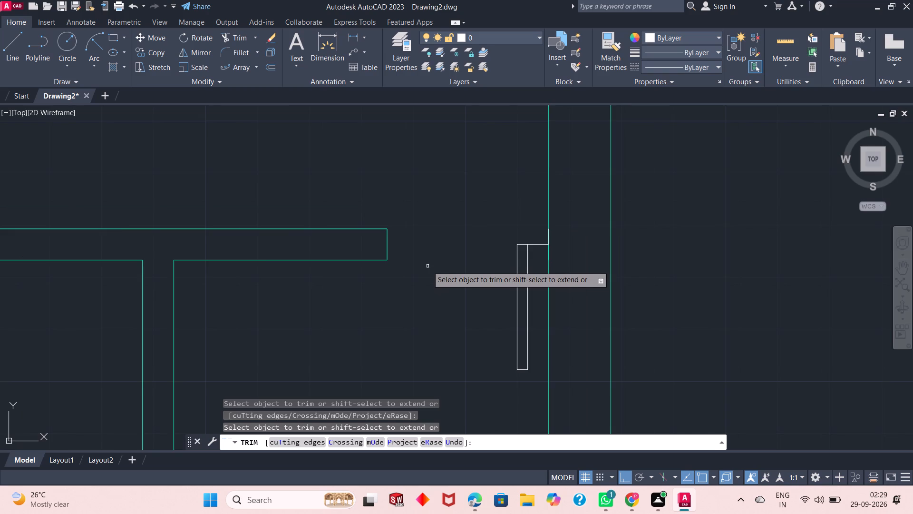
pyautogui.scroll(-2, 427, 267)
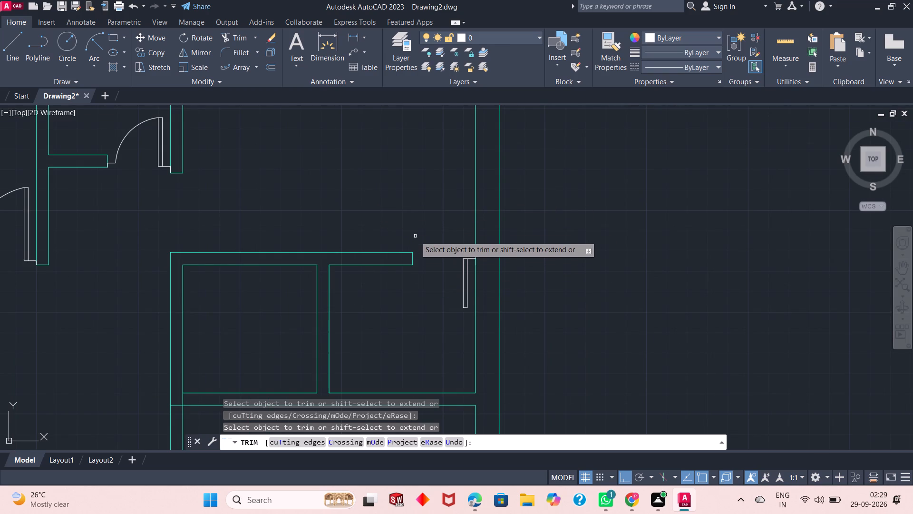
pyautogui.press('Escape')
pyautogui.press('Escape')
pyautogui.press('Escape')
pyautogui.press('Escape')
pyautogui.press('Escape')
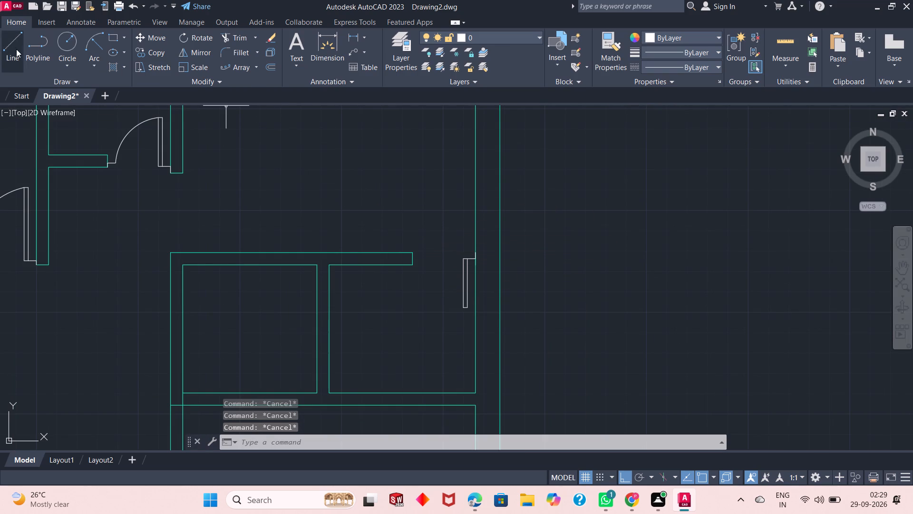
# At the doorway's opposite side, draw a line from the partition end's upper corner 3" down and 2" horizontally into the opening.
pyautogui.click(17, 49)
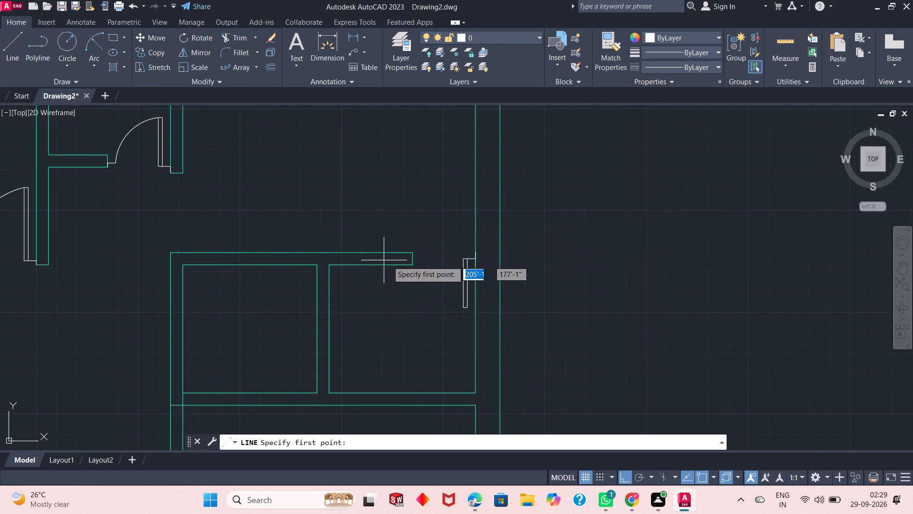
pyautogui.scroll(3, 412, 257)
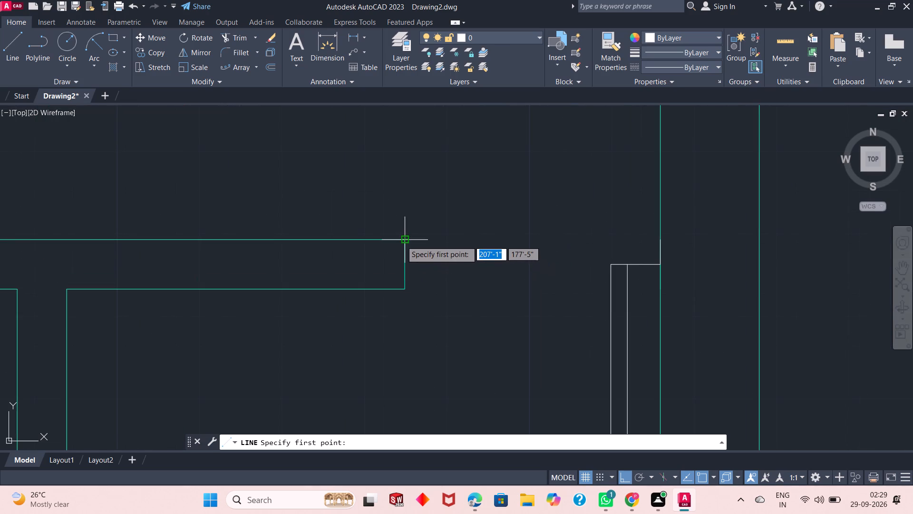
pyautogui.click(401, 241)
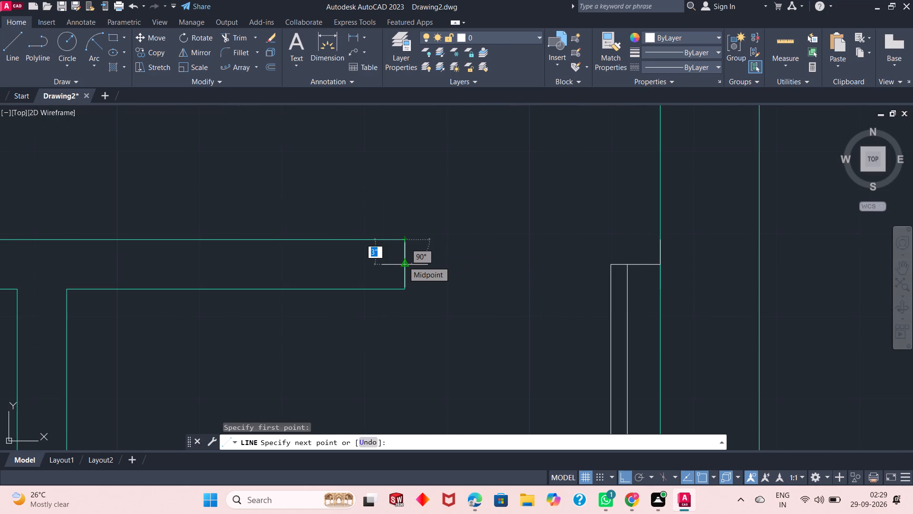
pyautogui.press('3')
pyautogui.hotkey('shift', '"')
pyautogui.press('Return')
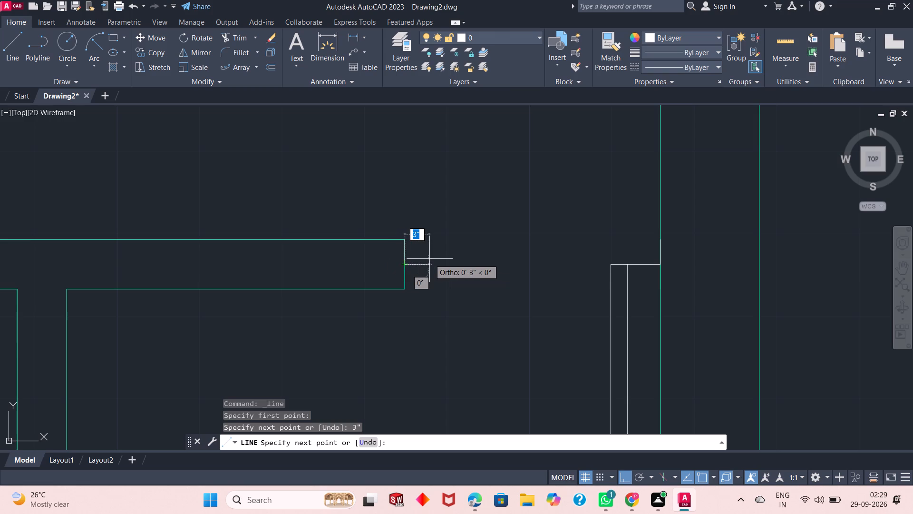
pyautogui.press('2')
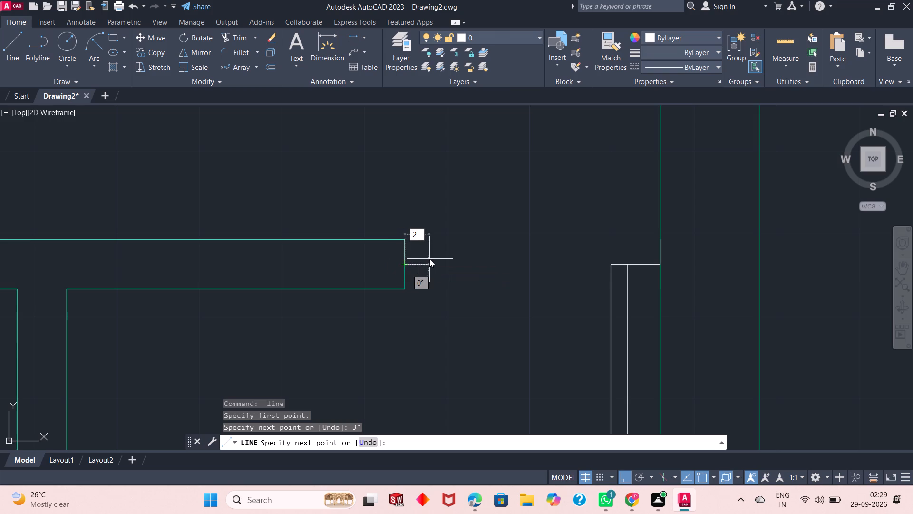
pyautogui.hotkey('shift', '"')
pyautogui.press('Return')
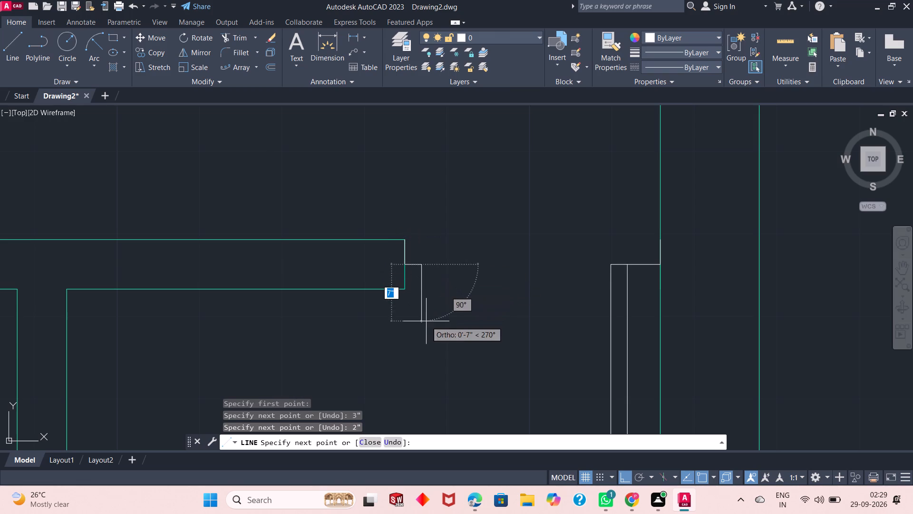
pyautogui.press('Escape')
pyautogui.press('Escape')
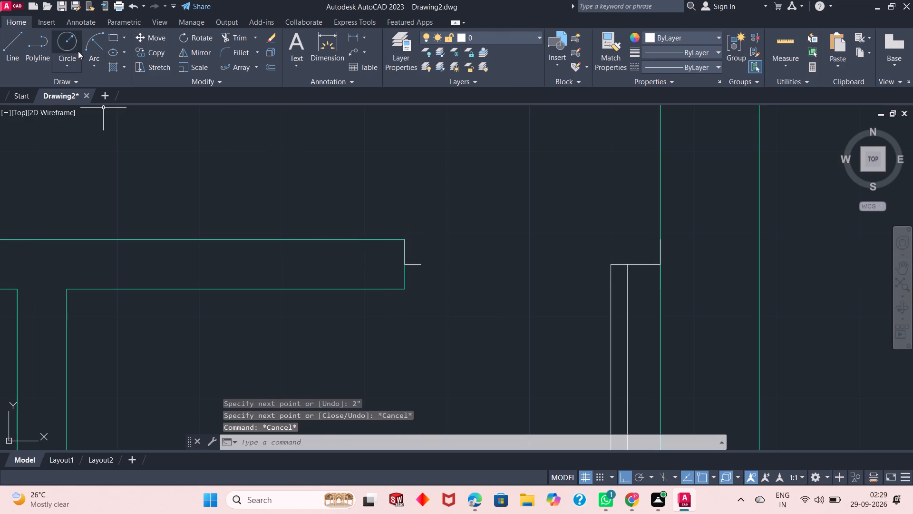
# Draw the door swing as a start-end-radius arc from the 2" line's end to the leaf's lower corner, radius 2'.
pyautogui.click(96, 50)
pyautogui.scroll(-2, 345, 228)
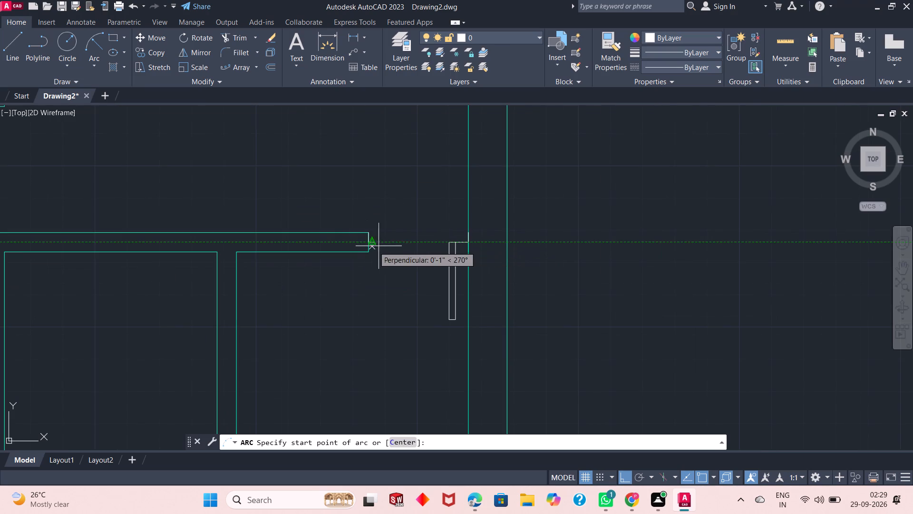
pyautogui.scroll(2, 381, 242)
pyautogui.click(359, 245)
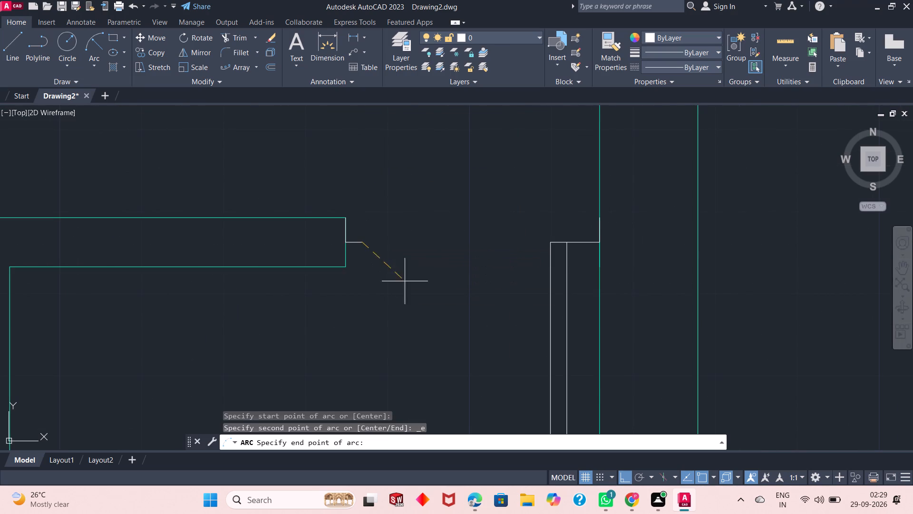
pyautogui.scroll(-1, 475, 361)
pyautogui.click(524, 409)
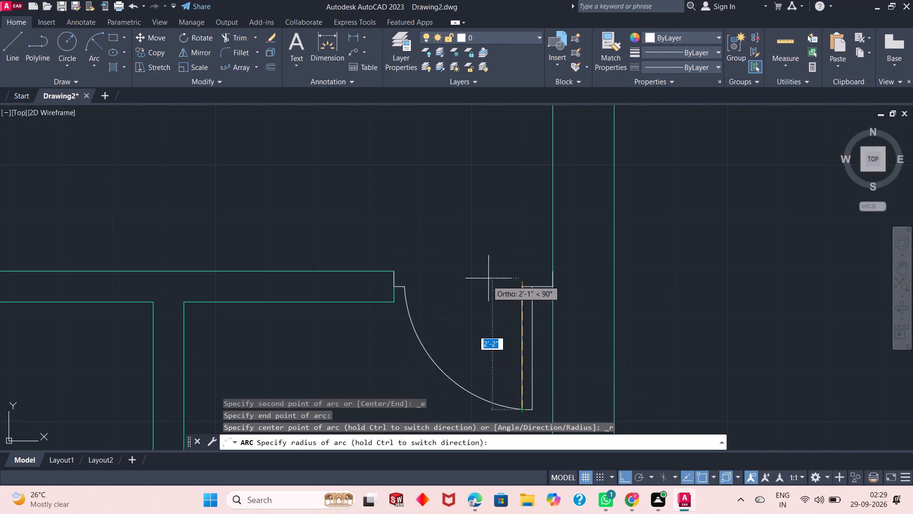
pyautogui.write("2'")
pyautogui.press('Return')
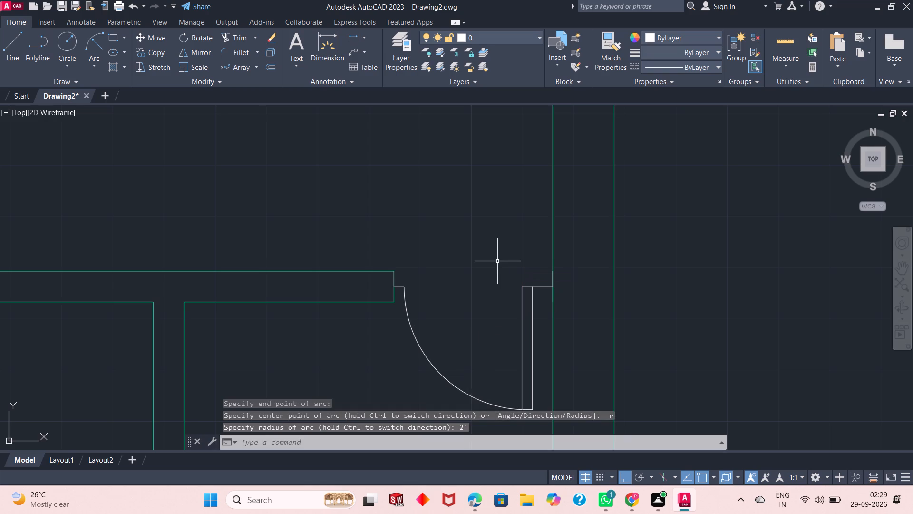
# On Layer1, draw a 6" vertical line across the partition below the small rooms, at its junction with the vertical partition's right face.
pyautogui.scroll(-2, 466, 266)
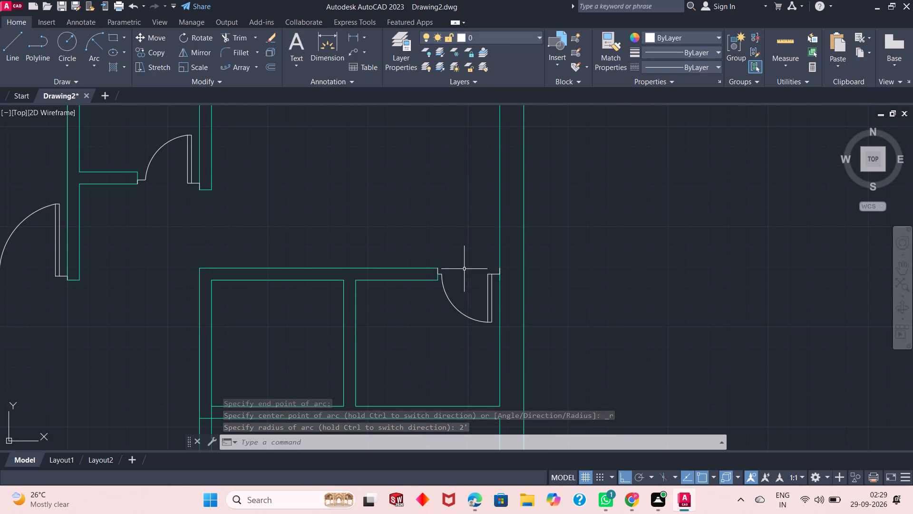
pyautogui.scroll(2, 466, 278)
pyautogui.scroll(-1, 466, 278)
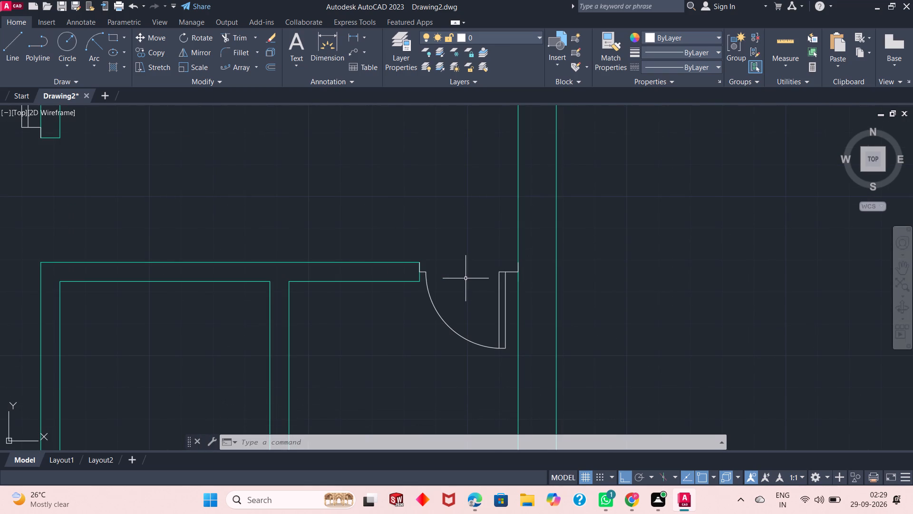
pyautogui.scroll(-1, 466, 278)
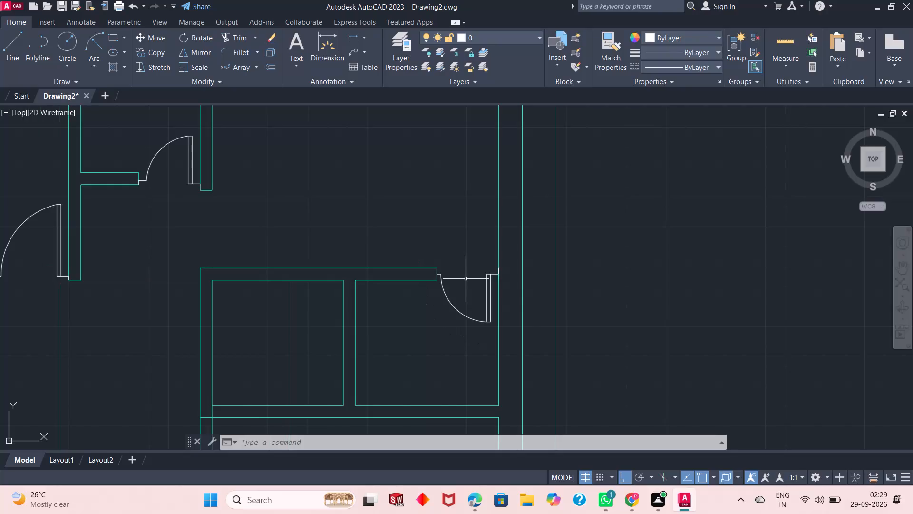
pyautogui.scroll(-2, 468, 286)
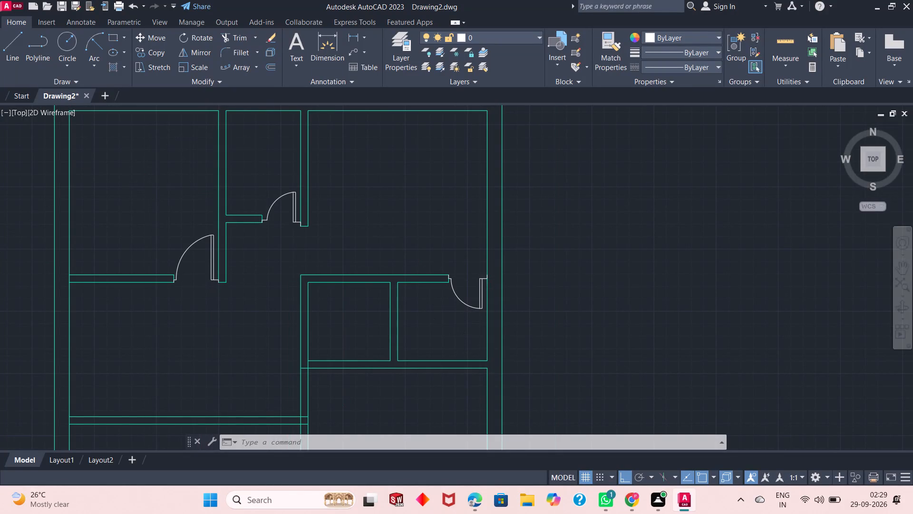
pyautogui.scroll(-1, 475, 278)
pyautogui.scroll(2, 423, 317)
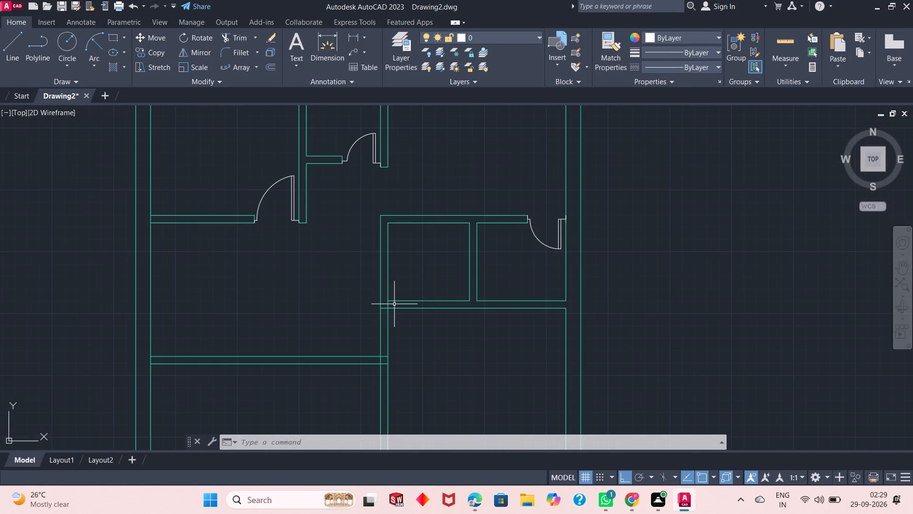
pyautogui.scroll(3, 391, 304)
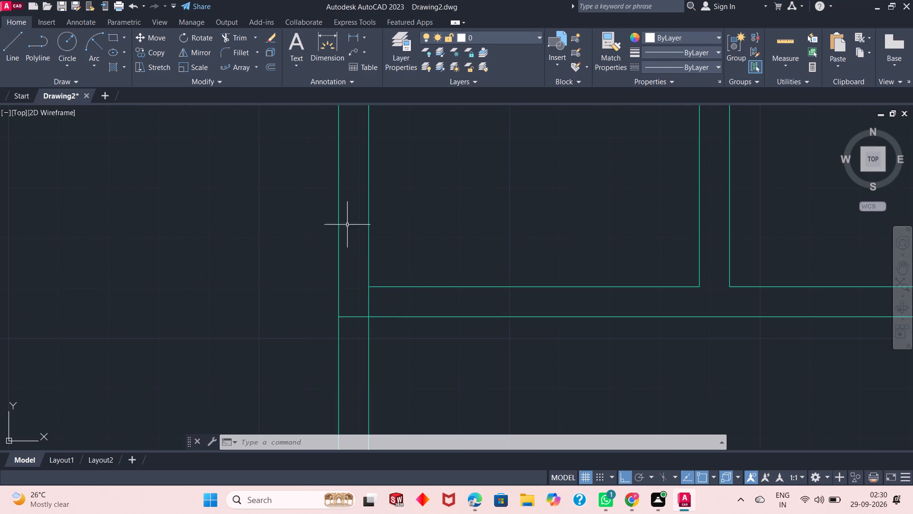
pyautogui.click(522, 41)
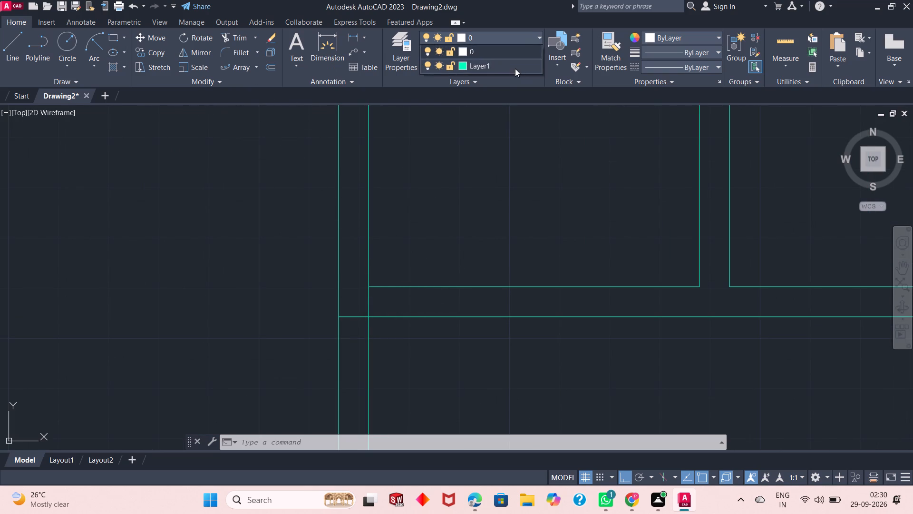
pyautogui.click(513, 63)
pyautogui.click(14, 46)
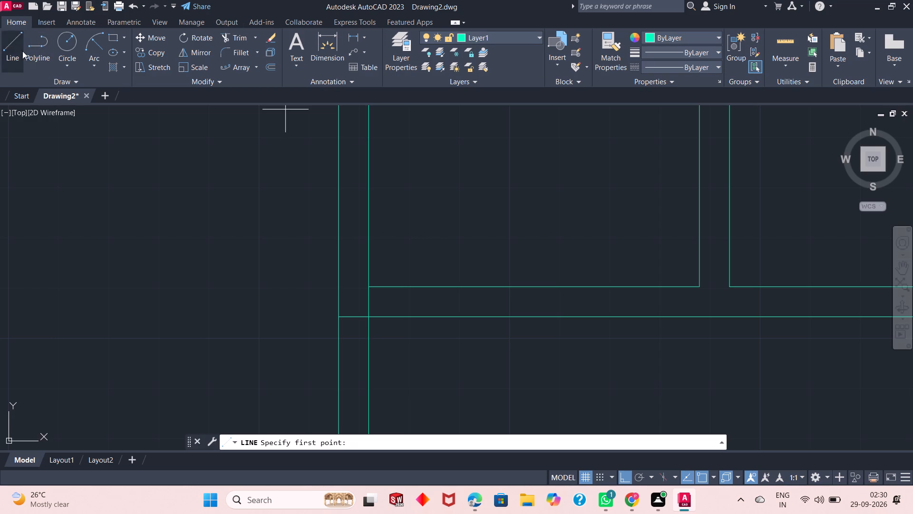
pyautogui.click(370, 319)
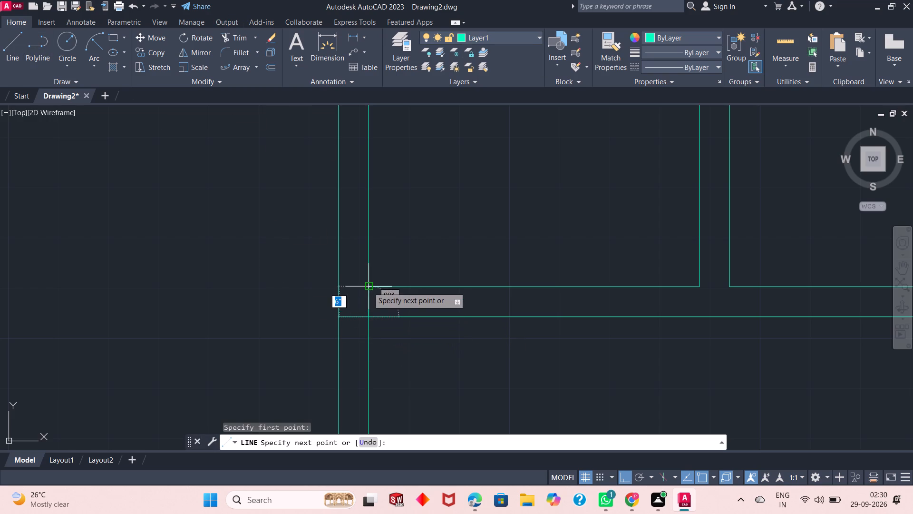
pyautogui.click(368, 287)
pyautogui.rightClick(425, 211)
pyautogui.click(446, 220)
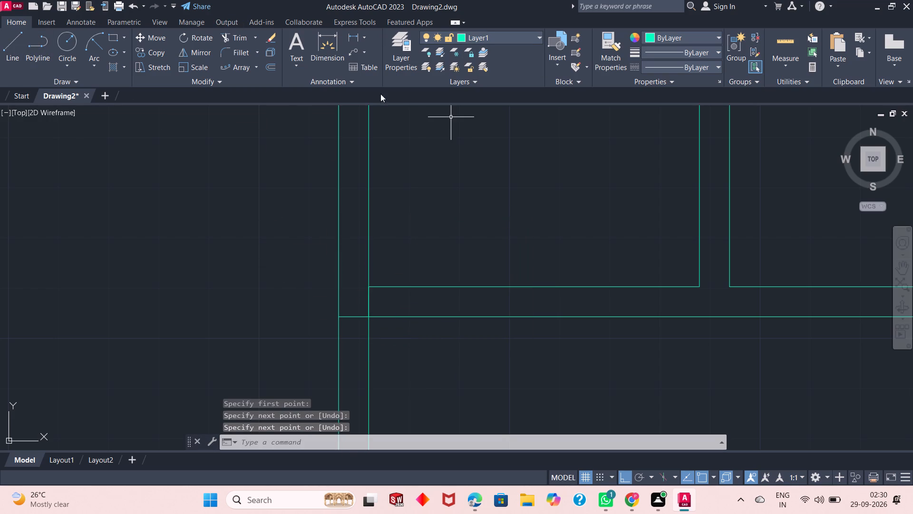
# Offset the 6" line across the partition below the small rooms 2' away from the vertical partition.
pyautogui.click(267, 65)
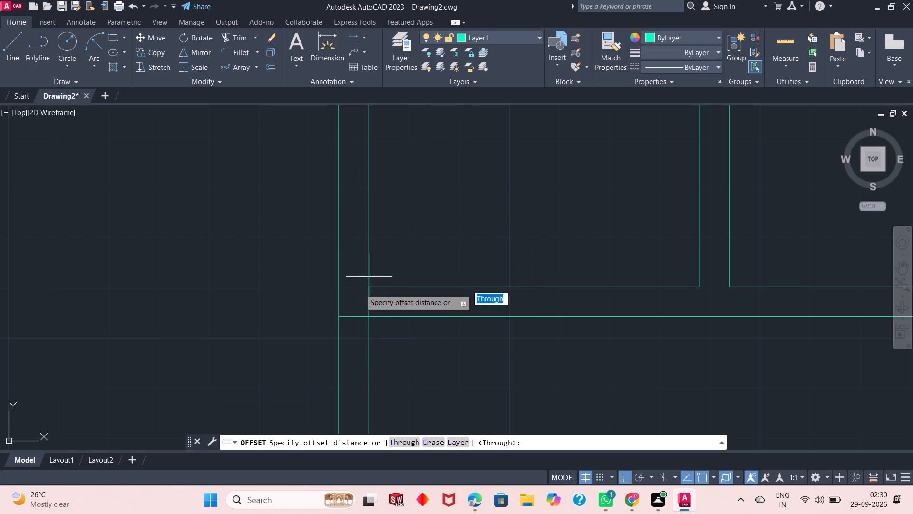
pyautogui.click(401, 445)
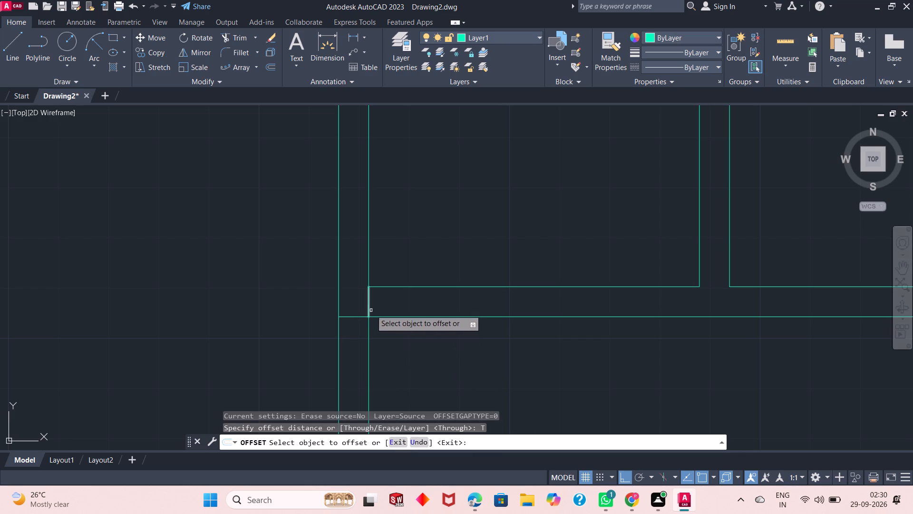
pyautogui.click(368, 302)
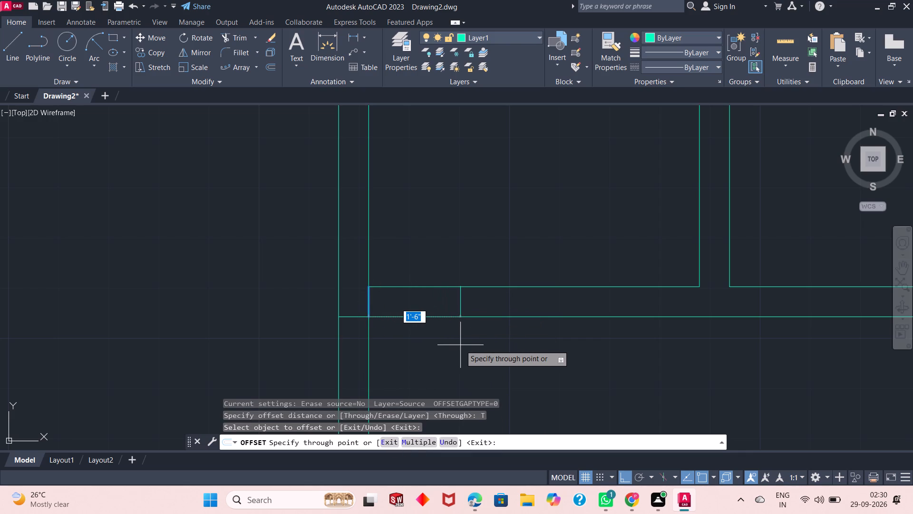
pyautogui.write("2'")
pyautogui.press('Return')
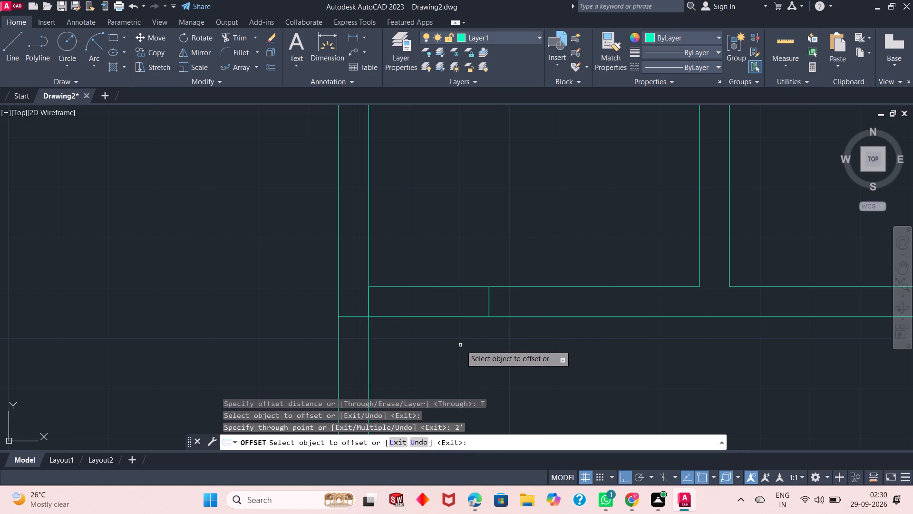
pyautogui.rightClick(464, 347)
pyautogui.click(485, 351)
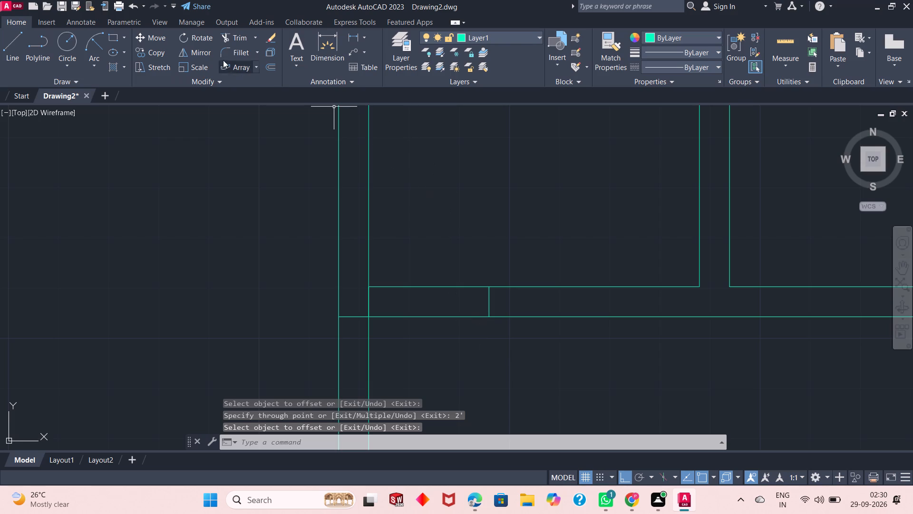
# Trim the partition lines between the two jamb lines and the junction line to open the 2' doorway.
pyautogui.click(234, 36)
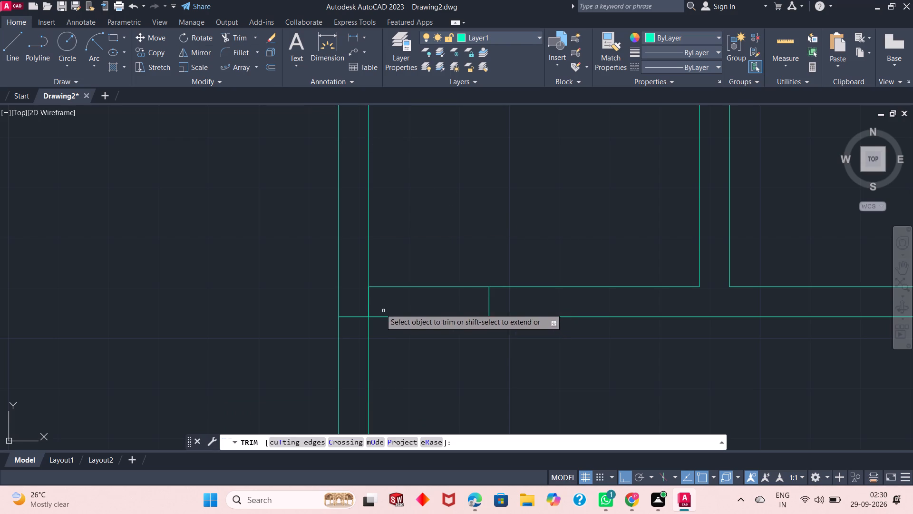
pyautogui.click(368, 297)
pyautogui.click(408, 273)
pyautogui.click(390, 362)
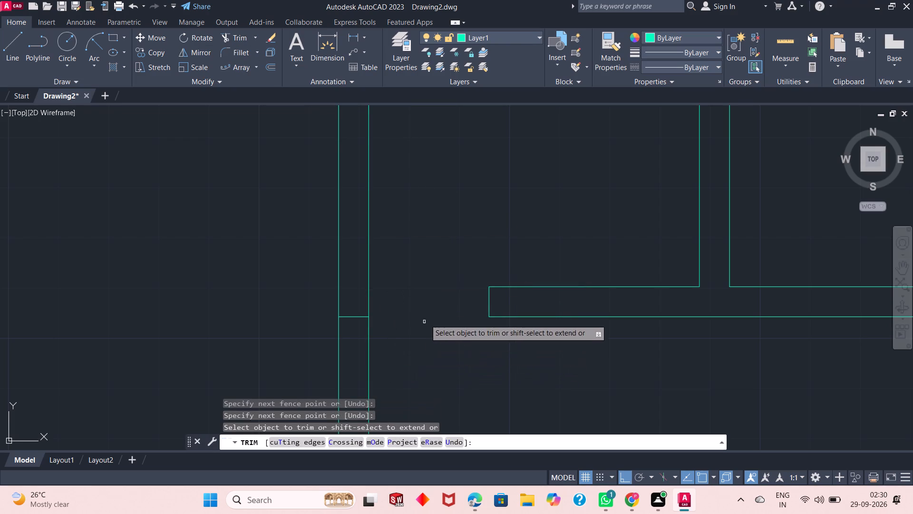
pyautogui.rightClick(419, 254)
pyautogui.click(441, 263)
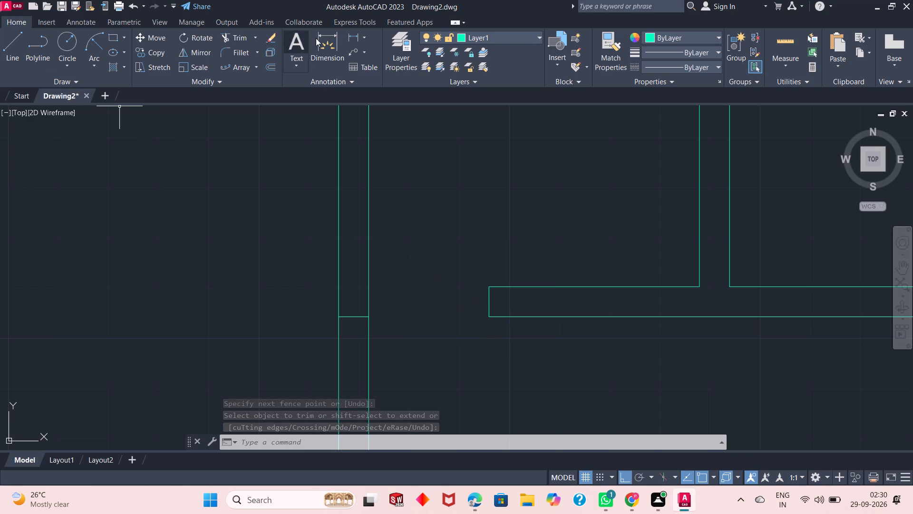
# On layer 0, draw connected lines from the doorway's lower corner at the vertical partition: 2" up, 4" into the opening, 2' up.
pyautogui.click(456, 36)
pyautogui.click(479, 47)
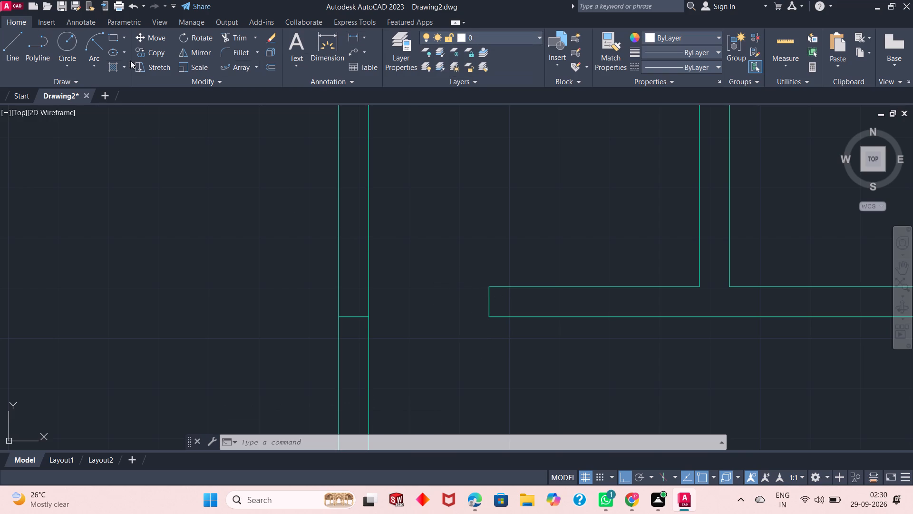
pyautogui.click(16, 47)
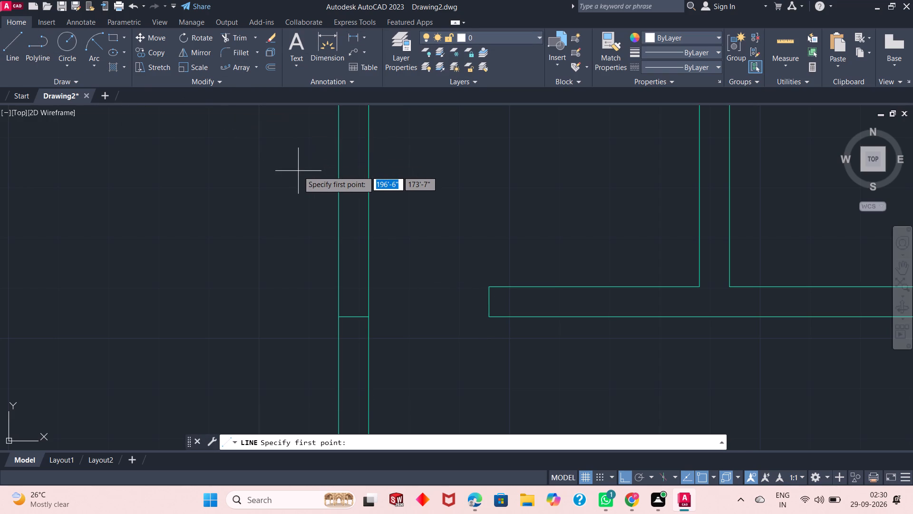
pyautogui.click(371, 318)
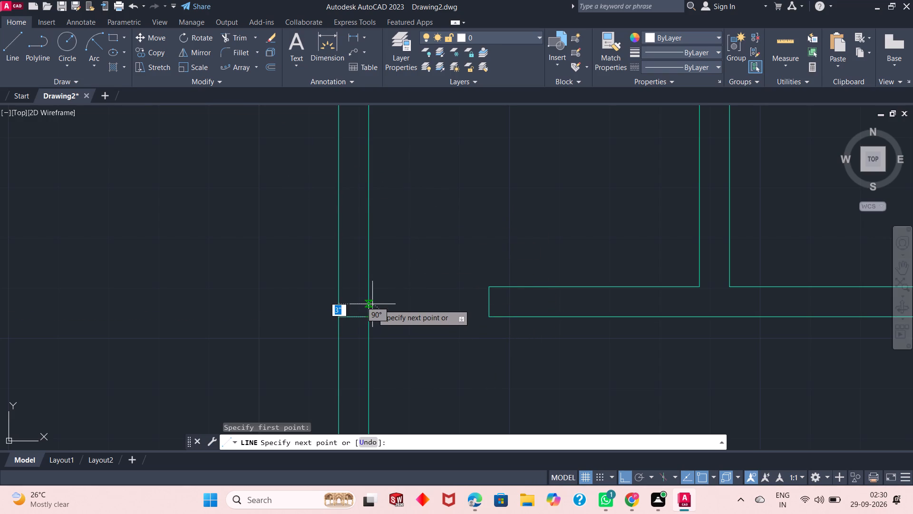
pyautogui.write("2'")
pyautogui.press('BackSpace')
pyautogui.hotkey('shift', '"')
pyautogui.press('Return')
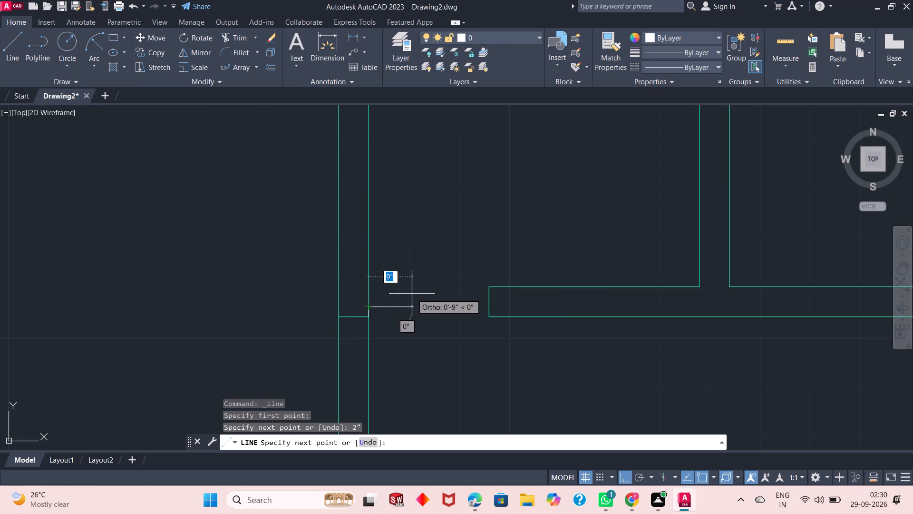
pyautogui.write('4"')
pyautogui.press('Return')
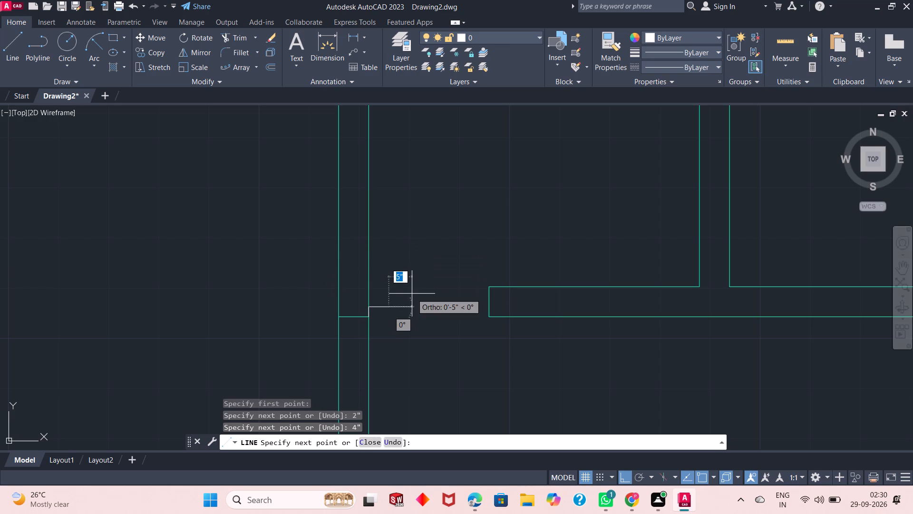
pyautogui.write("2'")
pyautogui.press('Return')
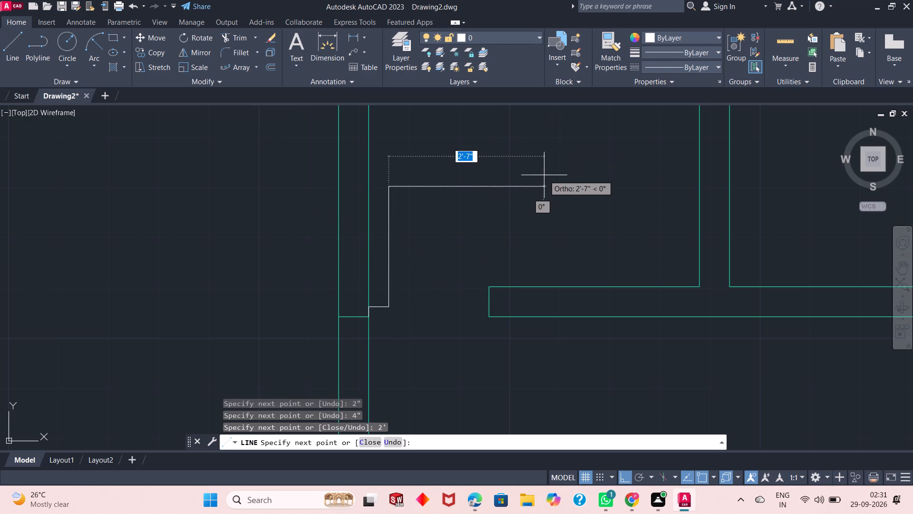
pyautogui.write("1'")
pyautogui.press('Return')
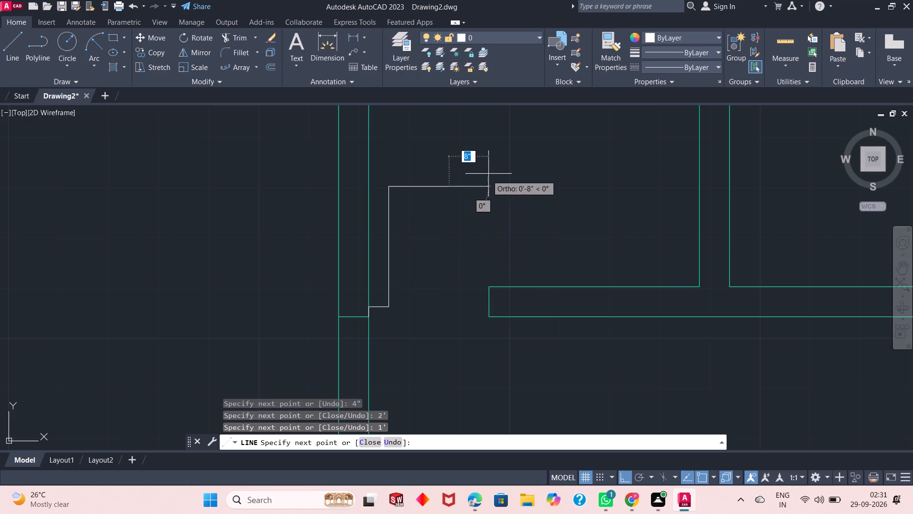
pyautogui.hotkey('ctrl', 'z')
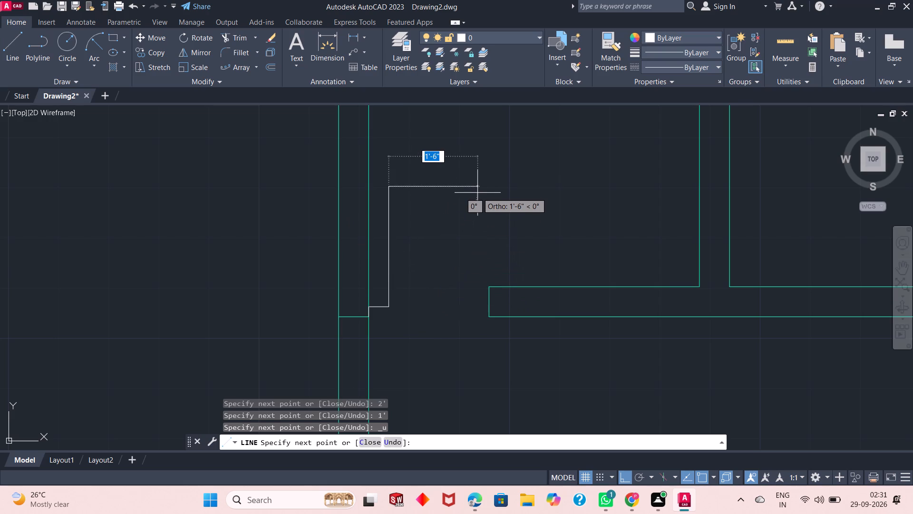
# Complete the door leaf beside the vertical partition as a 2" by 2' rectangle, ending at the leaf's lower inner corner.
pyautogui.write('2"')
pyautogui.press('Return')
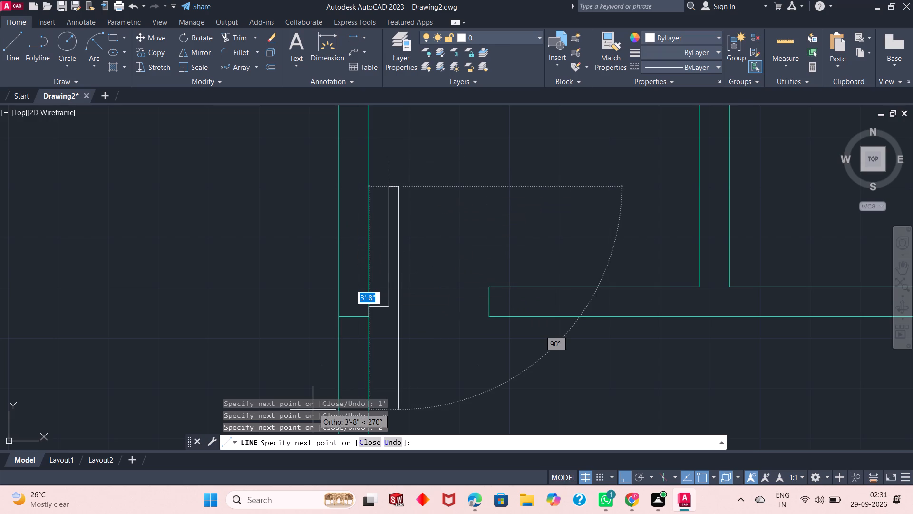
pyautogui.write("2'")
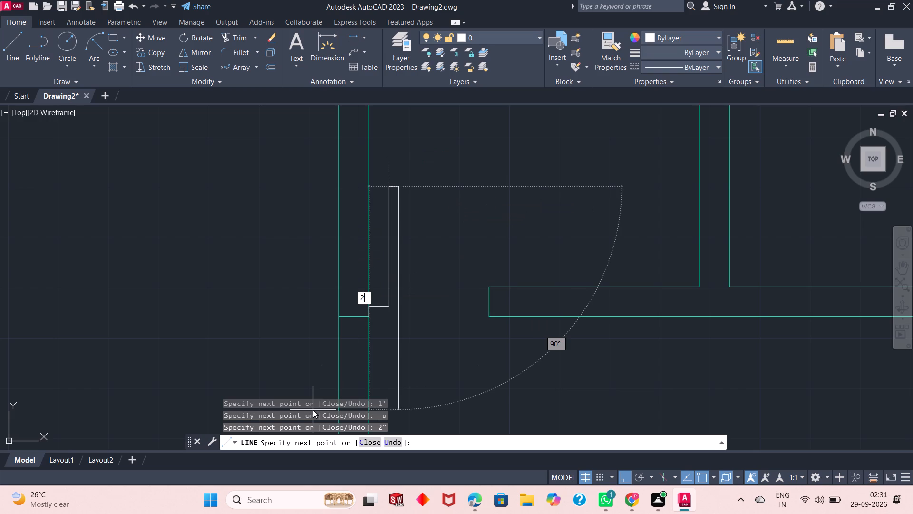
pyautogui.press('Return')
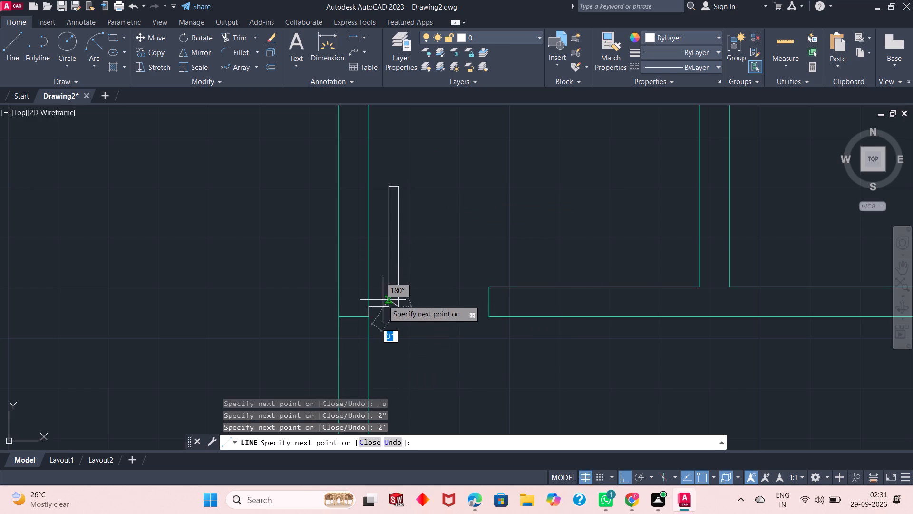
pyautogui.click(390, 308)
pyautogui.rightClick(494, 247)
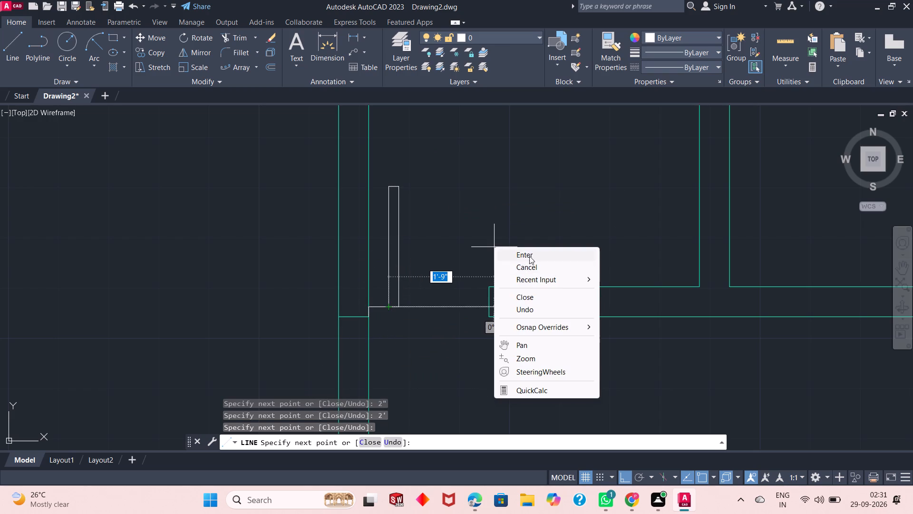
pyautogui.click(533, 252)
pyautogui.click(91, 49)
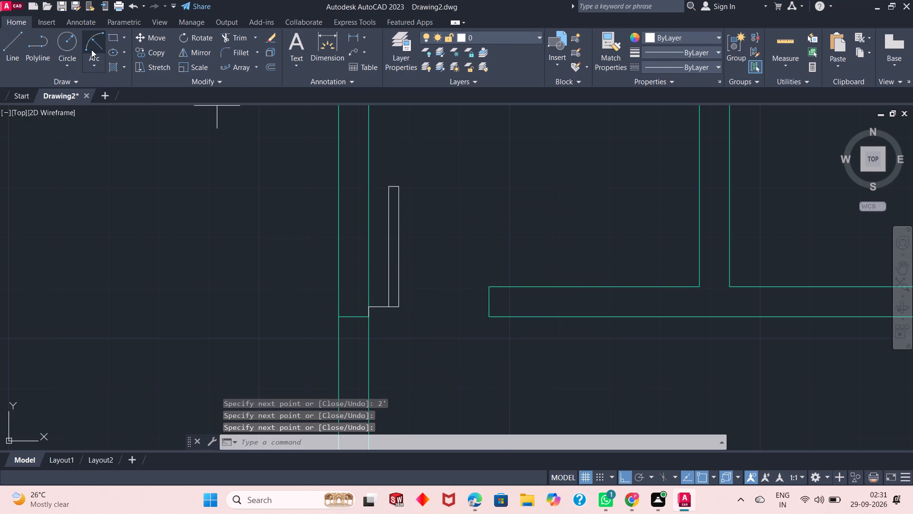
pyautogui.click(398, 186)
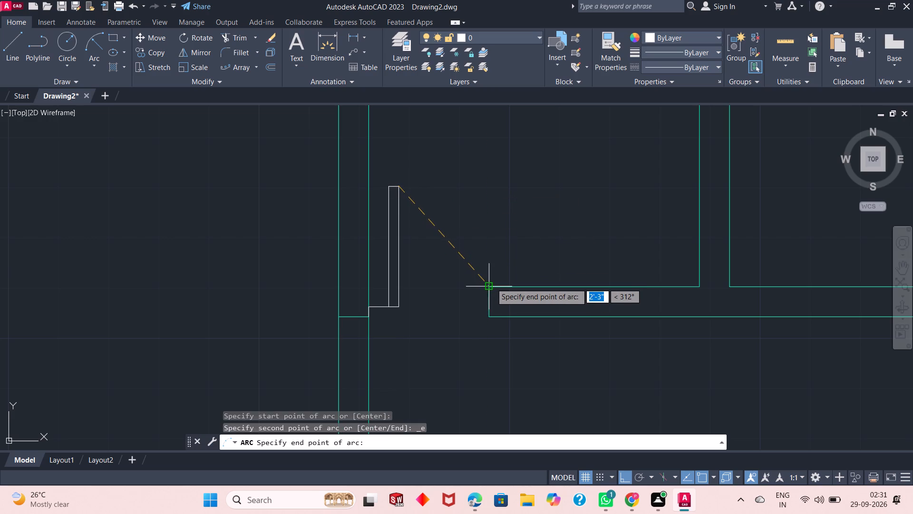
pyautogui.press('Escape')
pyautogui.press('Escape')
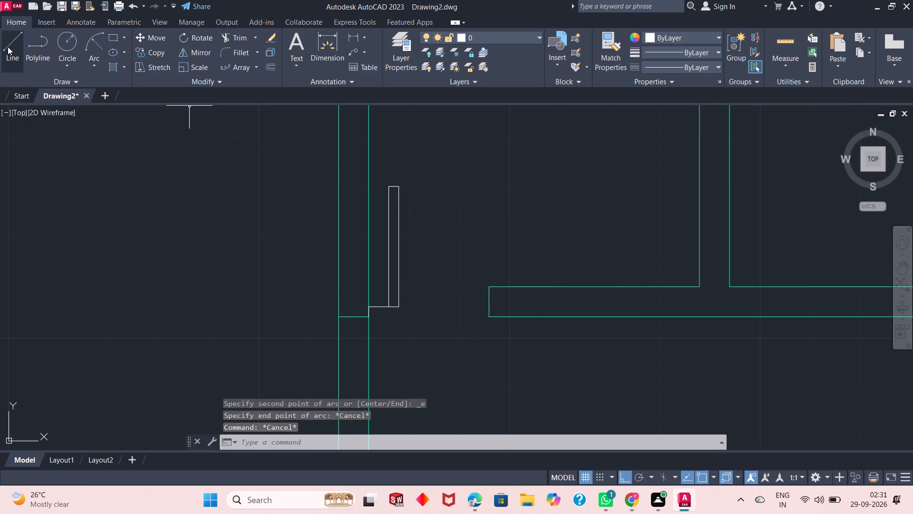
# At the doorway's opposite side, draw a line from the partition end's lower corner 3" up and 2" horizontally into the opening.
pyautogui.click(12, 47)
pyautogui.click(488, 320)
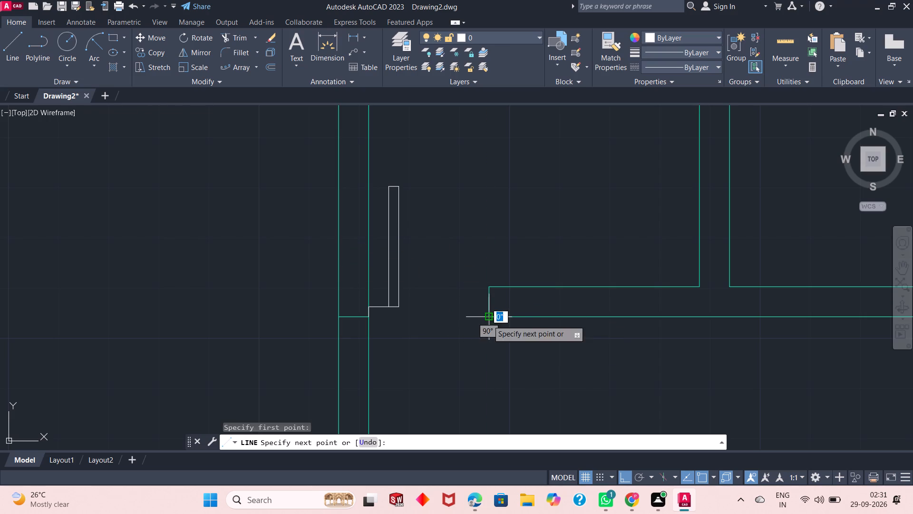
pyautogui.write('33')
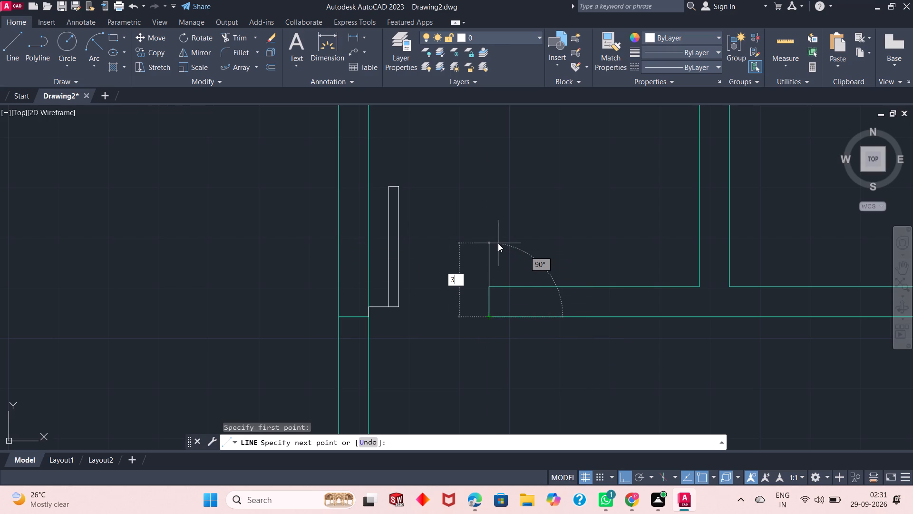
pyautogui.press('BackSpace')
pyautogui.hotkey('shift', '"')
pyautogui.press('Return')
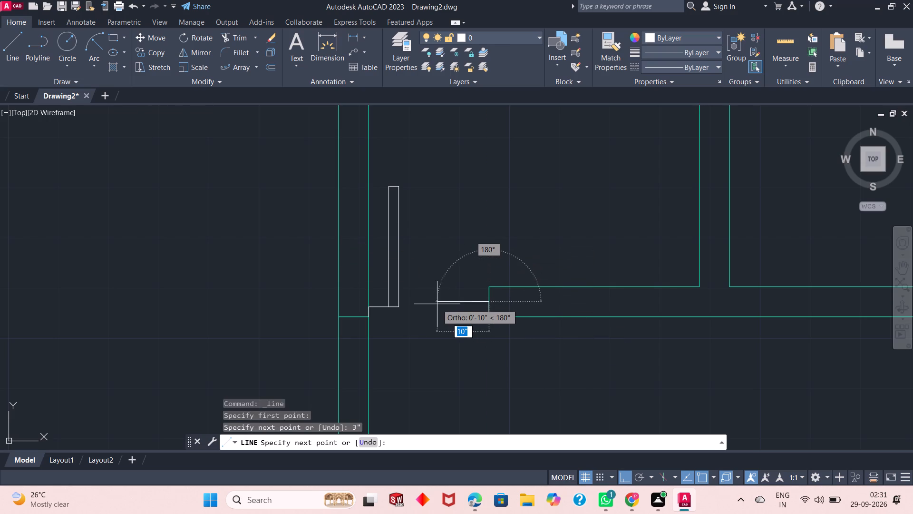
pyautogui.write('2"')
pyautogui.press('Return')
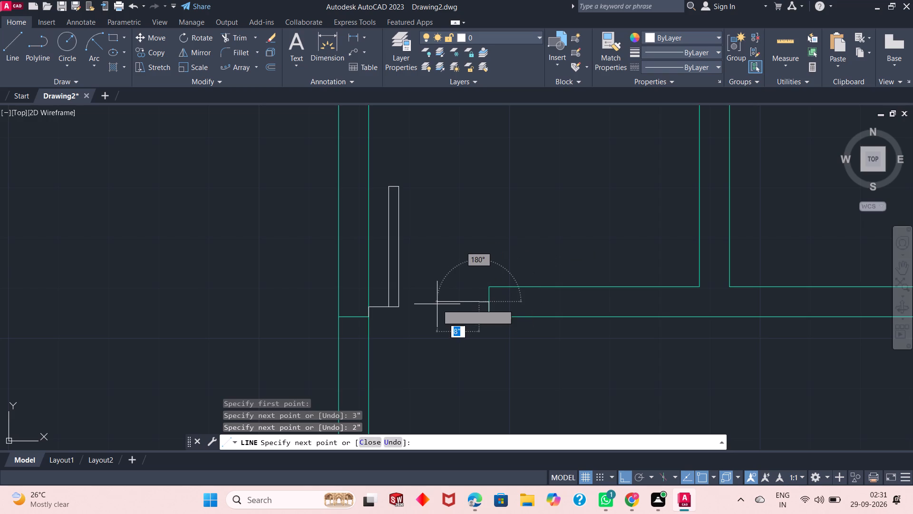
pyautogui.press('Return')
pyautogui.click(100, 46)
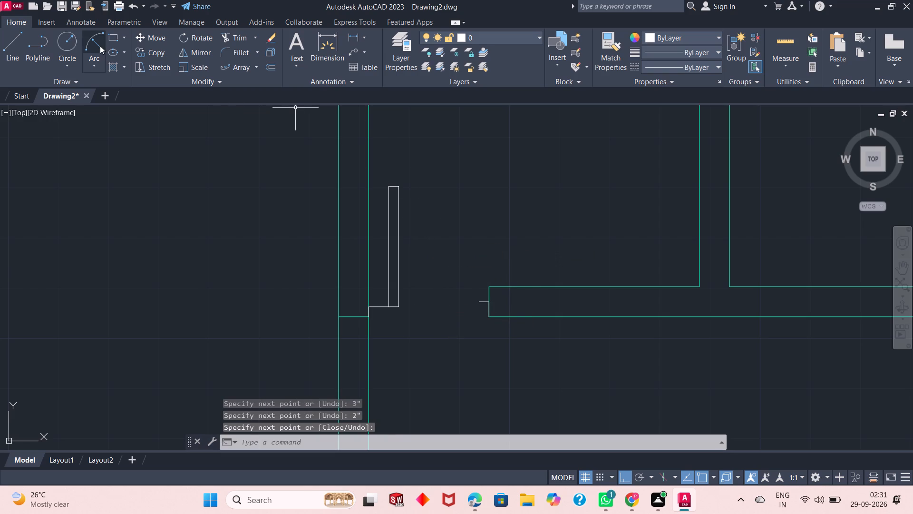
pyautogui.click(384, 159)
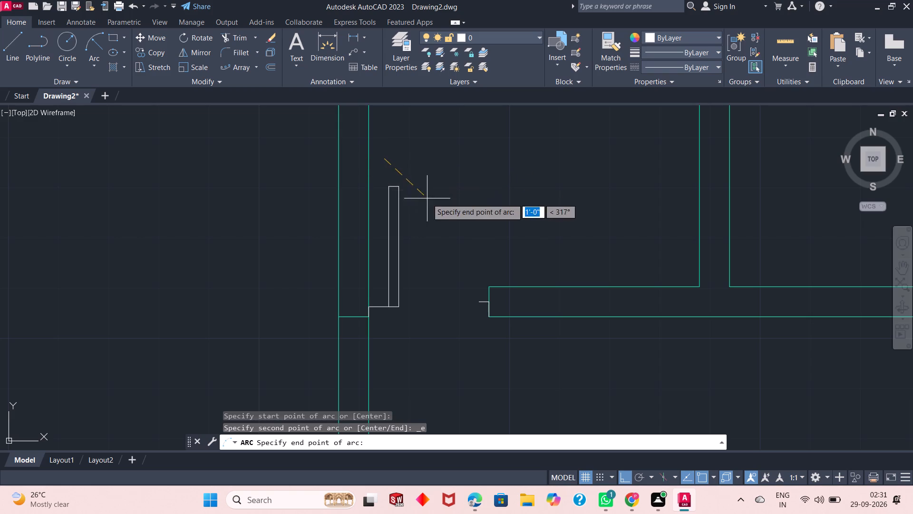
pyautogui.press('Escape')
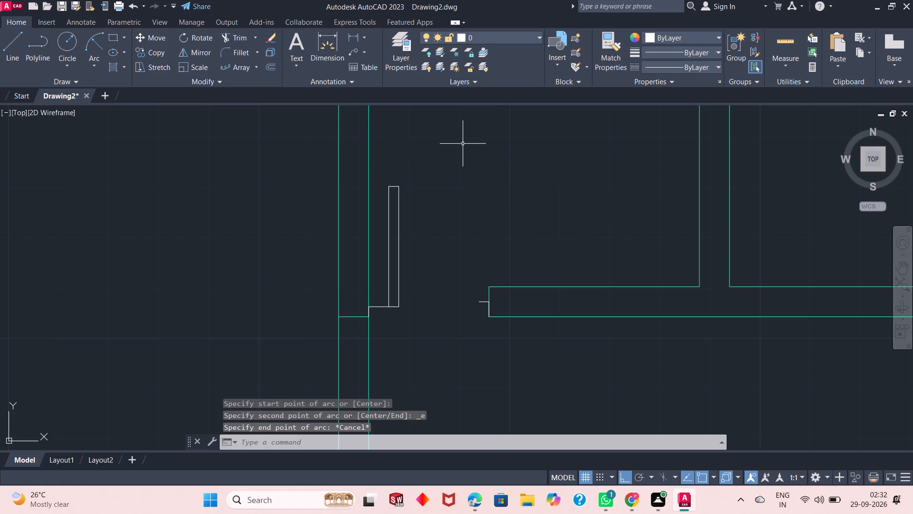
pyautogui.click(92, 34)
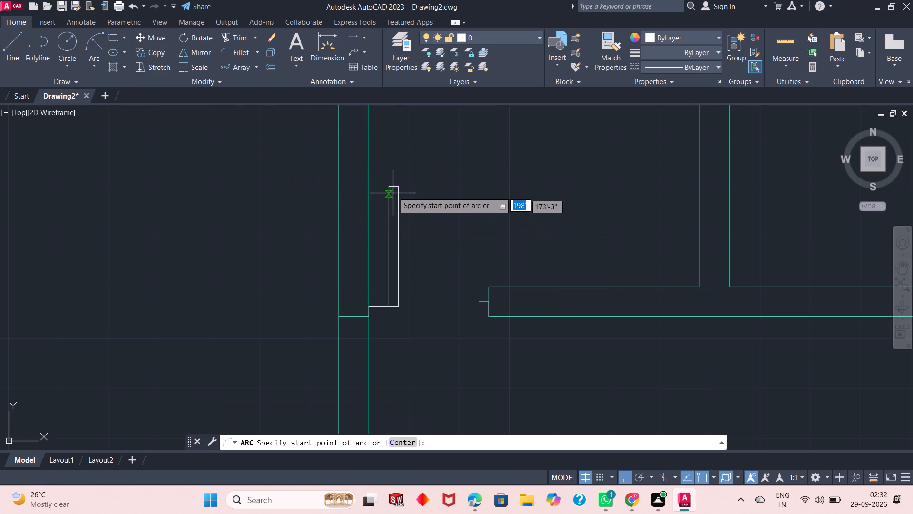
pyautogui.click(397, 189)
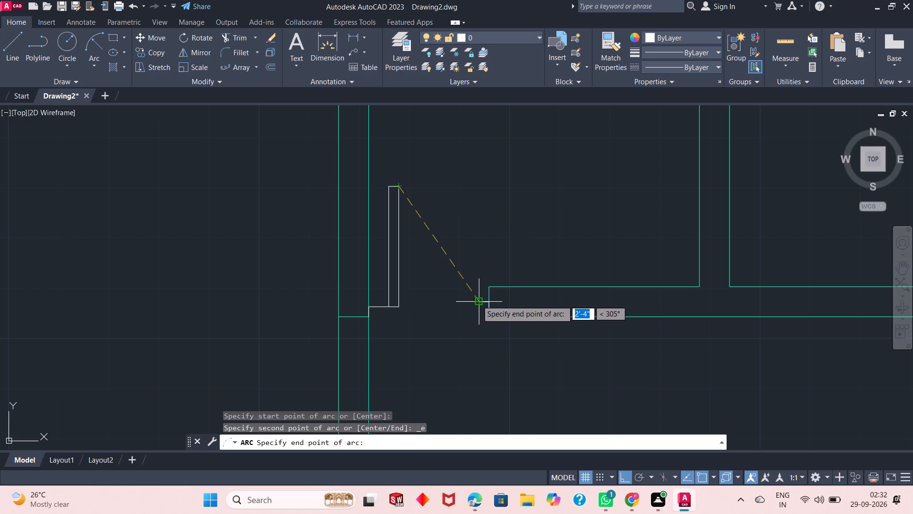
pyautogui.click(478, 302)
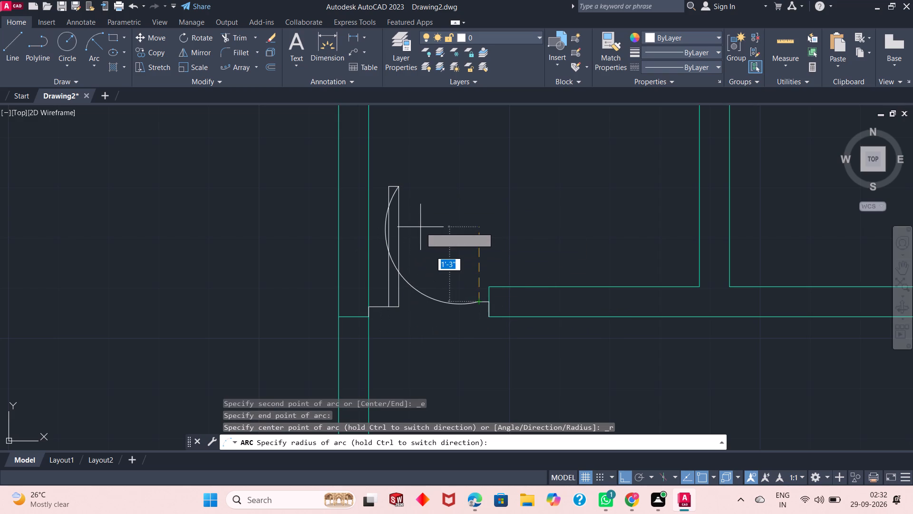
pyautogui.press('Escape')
# Draw the door swing with a start-end-radius arc of 2' radius from the opposite jamb stub to the leaf's outer top corner.
pyautogui.click(89, 43)
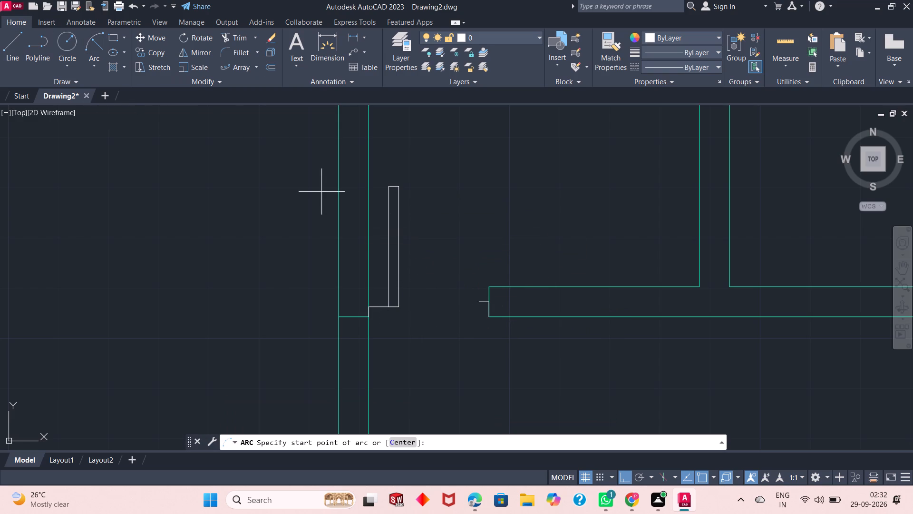
pyautogui.click(479, 304)
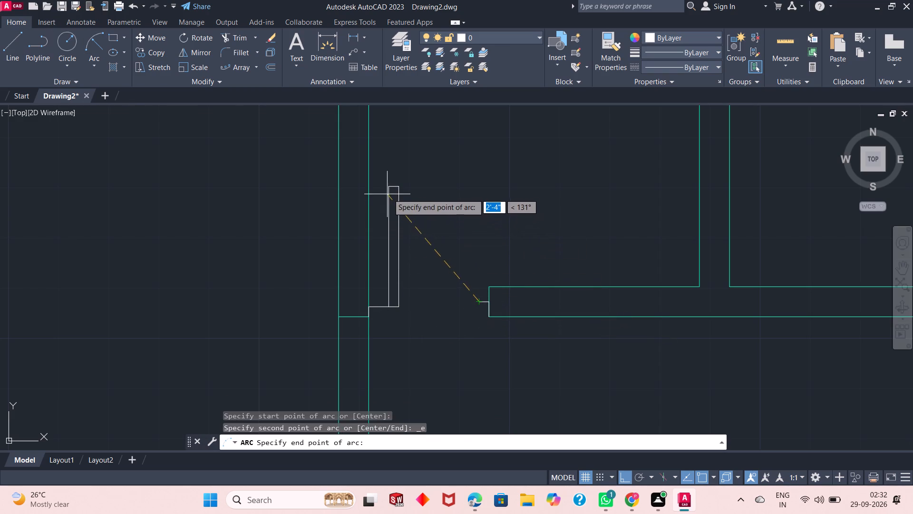
pyautogui.click(399, 187)
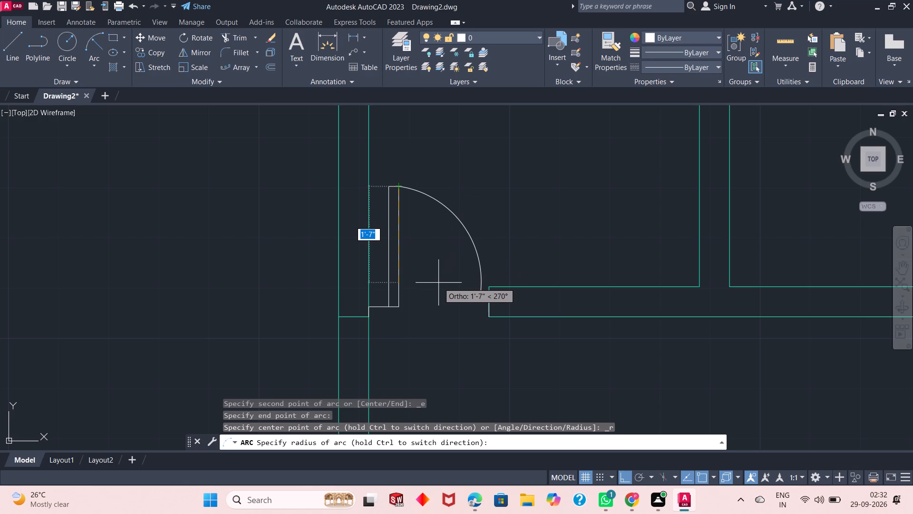
pyautogui.write("2'")
pyautogui.press('Return')
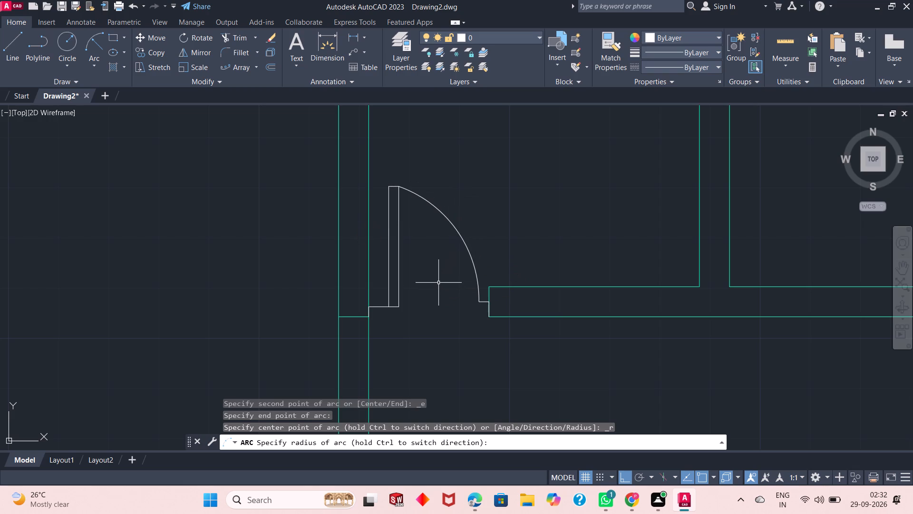
# Trim both vertical partition lines between the small door's hinge jamb and the horizontal partition below to open a doorway.
pyautogui.scroll(-3, 410, 261)
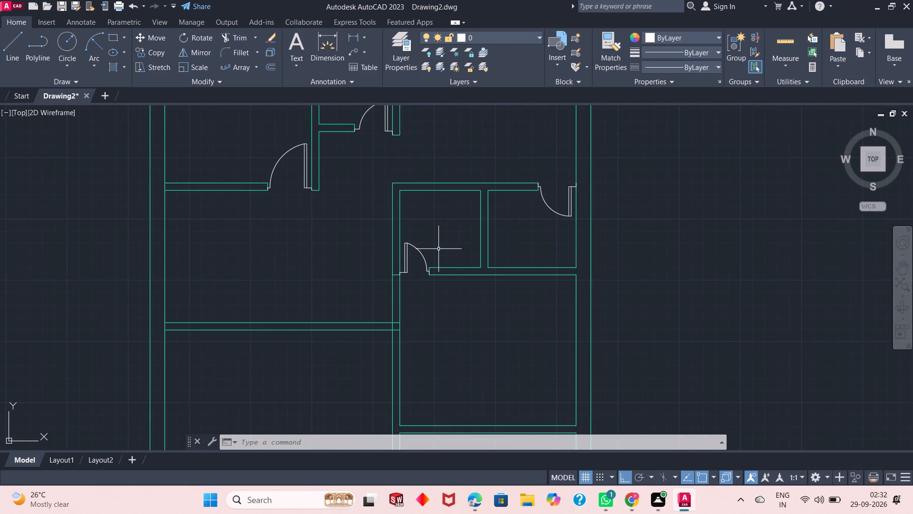
pyautogui.scroll(-1, 438, 249)
pyautogui.scroll(3, 414, 271)
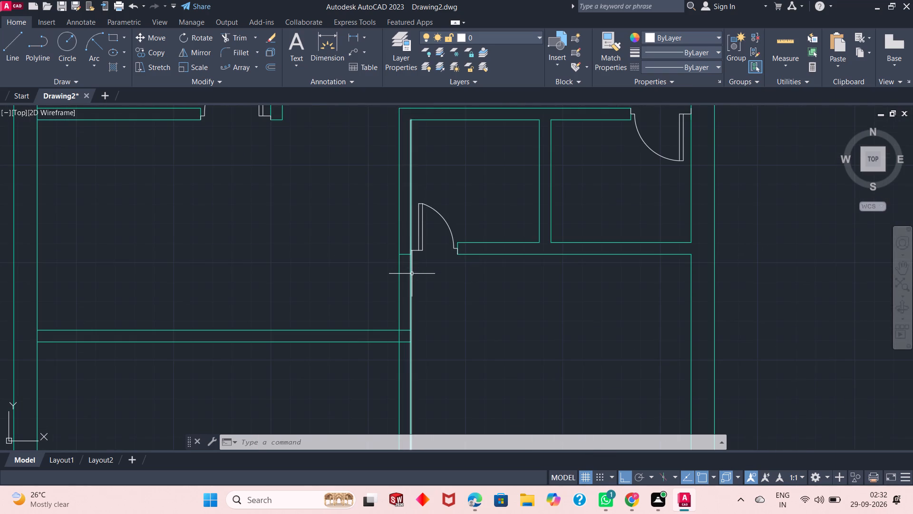
pyautogui.scroll(1, 411, 275)
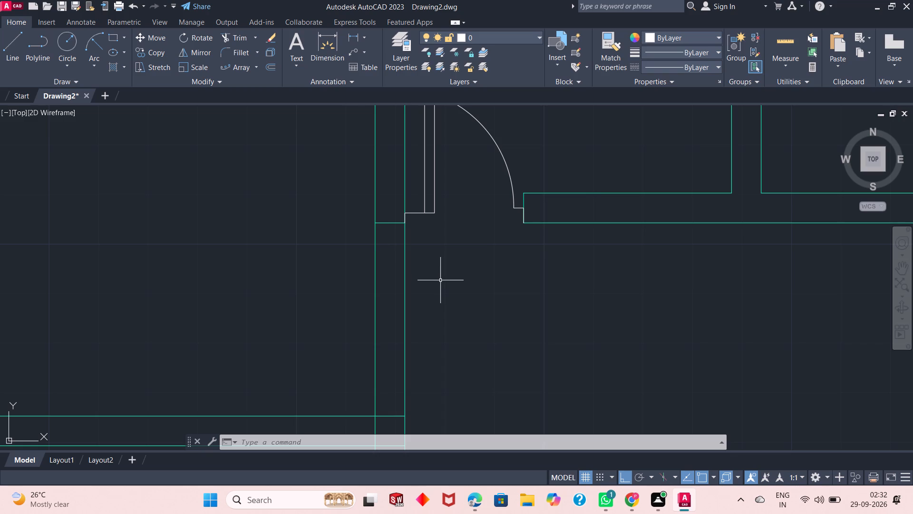
pyautogui.click(233, 37)
pyautogui.click(442, 301)
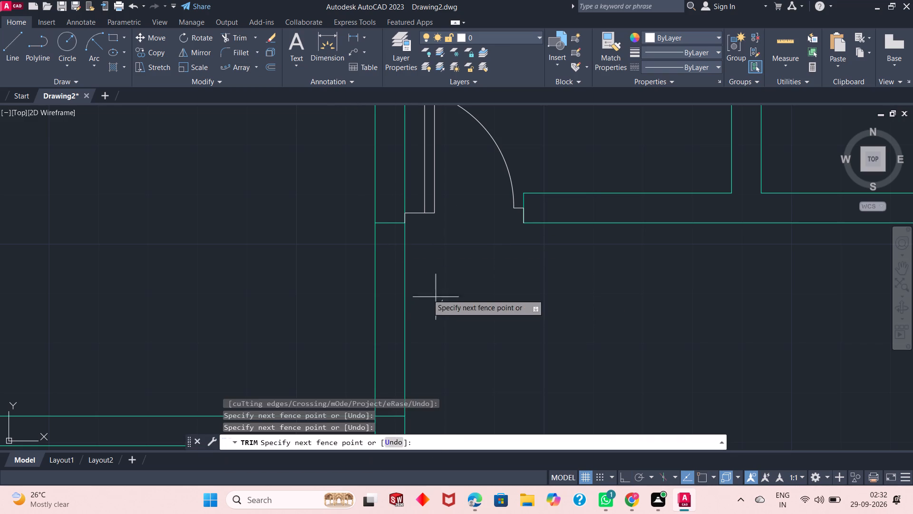
pyautogui.click(358, 286)
pyautogui.rightClick(337, 252)
pyautogui.click(352, 258)
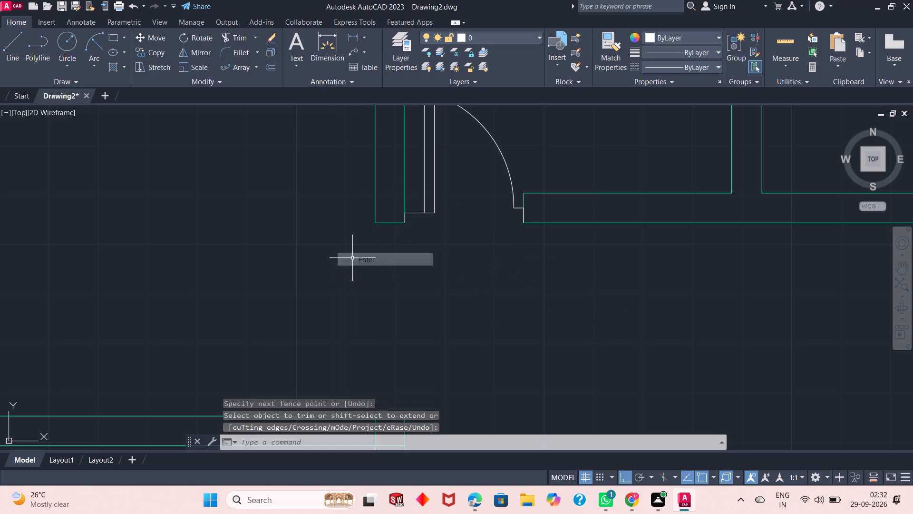
# From the outer lower corner of the vertical partition's end, draw connected lines 2" across the wall end and 4" down into the opening.
pyautogui.click(20, 51)
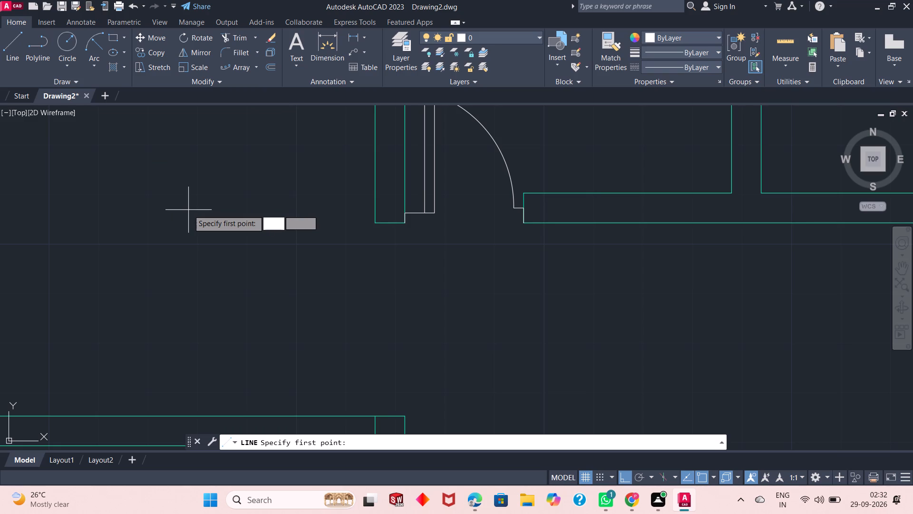
pyautogui.click(374, 222)
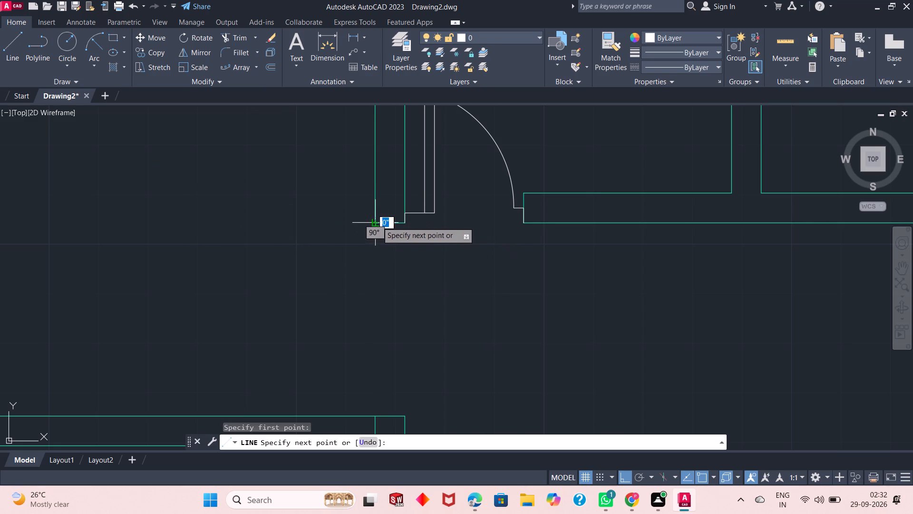
pyautogui.press('3')
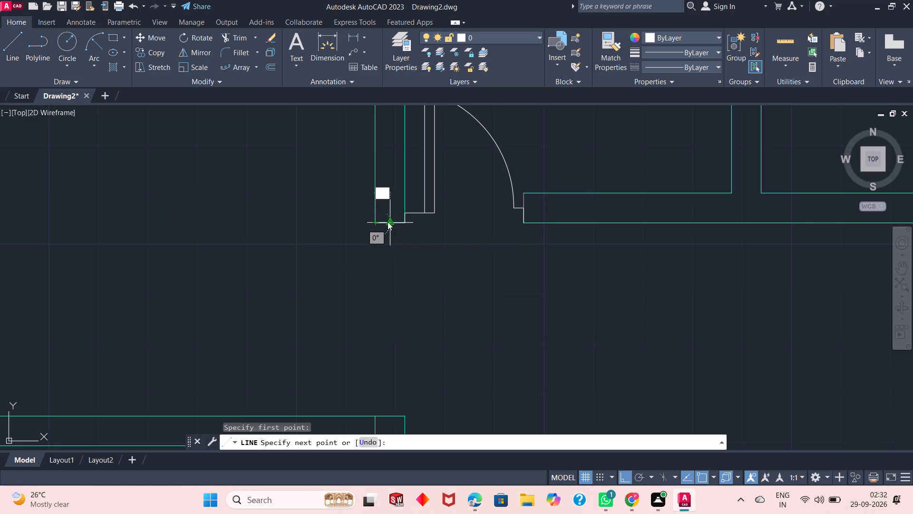
pyautogui.hotkey('shift', '"')
pyautogui.press('BackSpace')
pyautogui.press('BackSpace')
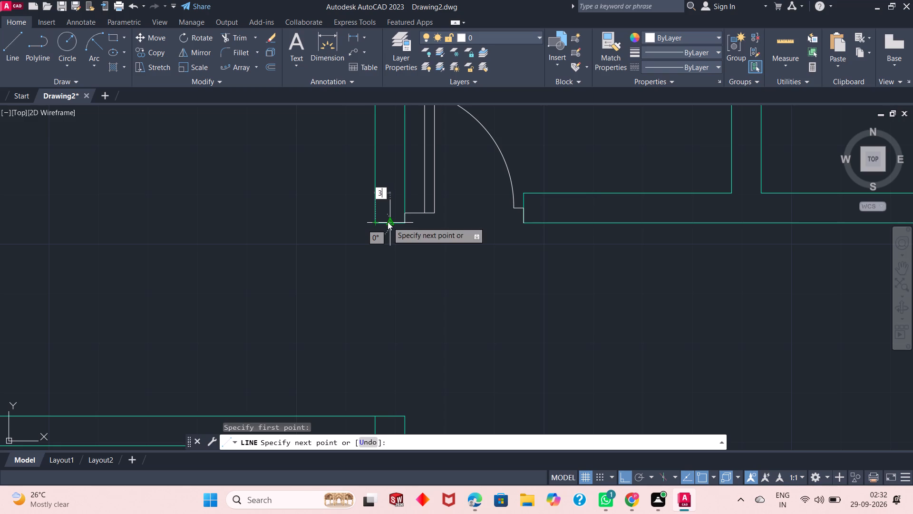
pyautogui.write('2"')
pyautogui.press('Return')
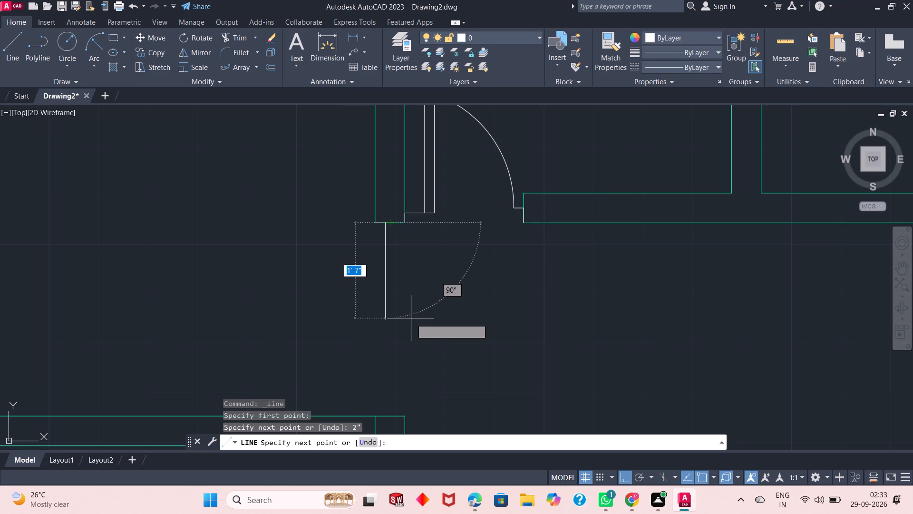
pyautogui.press('4')
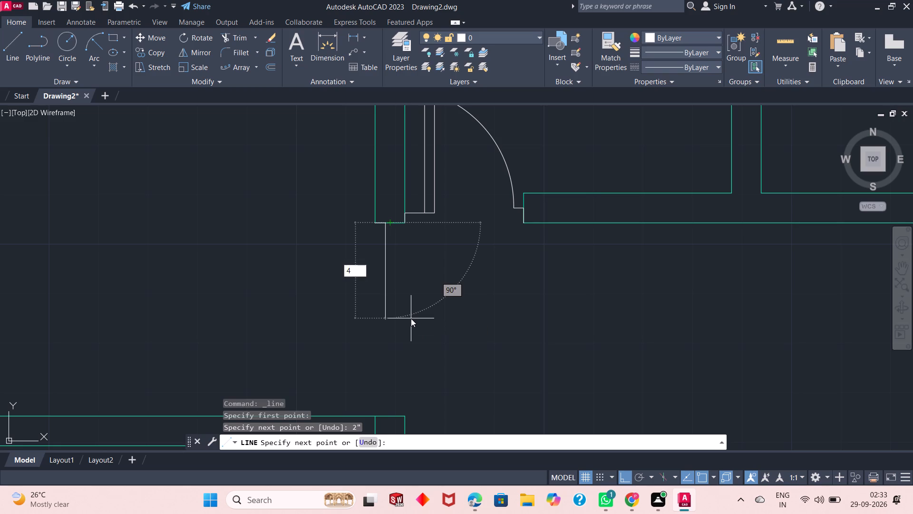
pyautogui.hotkey('shift', '"')
pyautogui.press('Return')
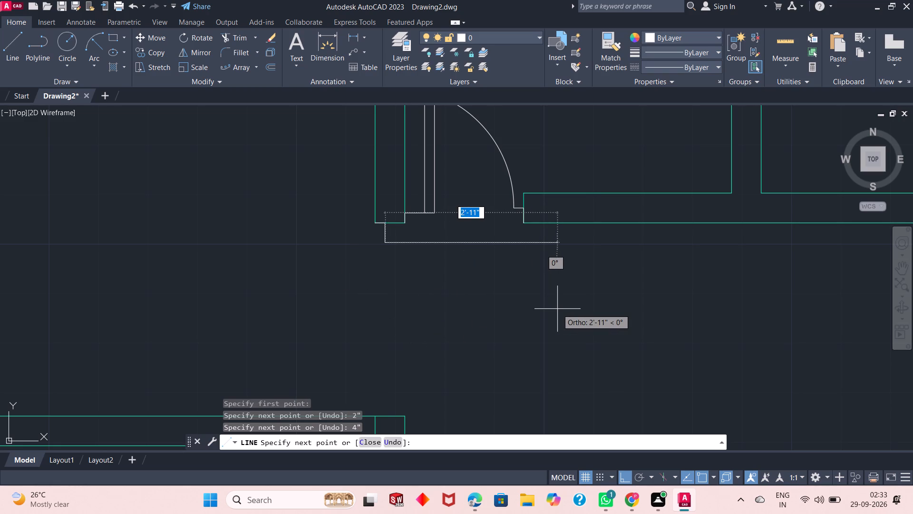
# Continue with a 3' by 2" door leaf extending horizontally into the room, closing it at the leaf's hinge-side corner.
pyautogui.write("3'")
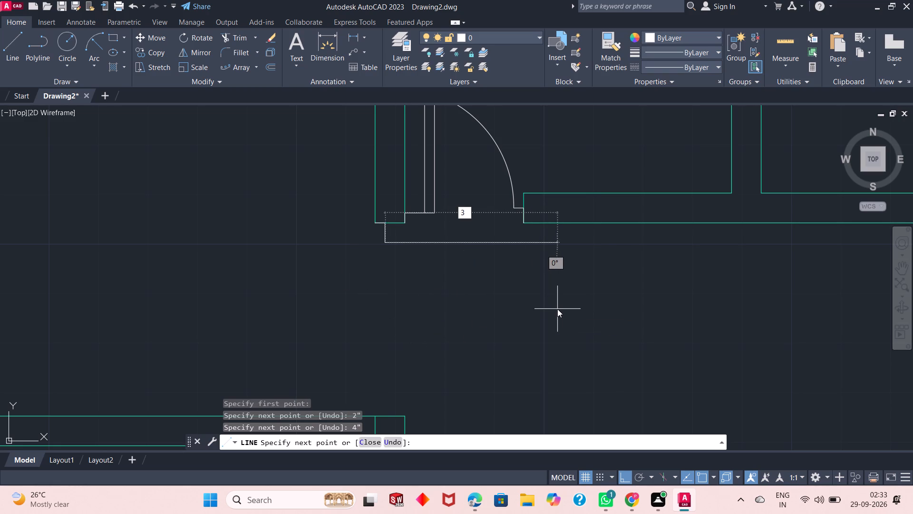
pyautogui.press('Return')
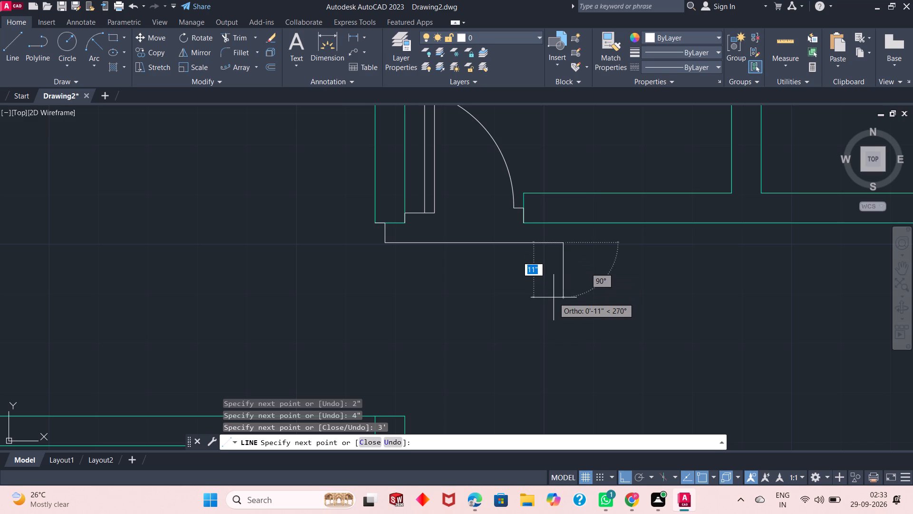
pyautogui.press('2')
pyautogui.hotkey('shift', '"')
pyautogui.press('Return')
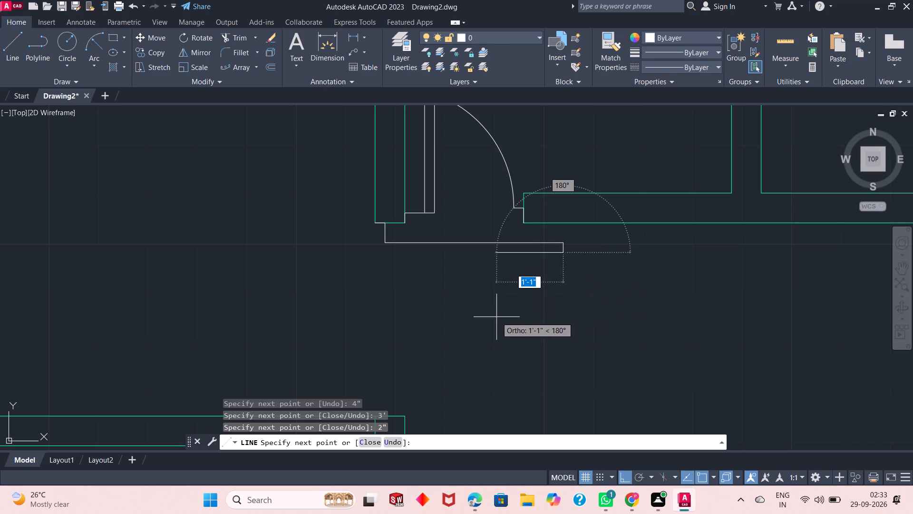
pyautogui.write("3'")
pyautogui.press('Return')
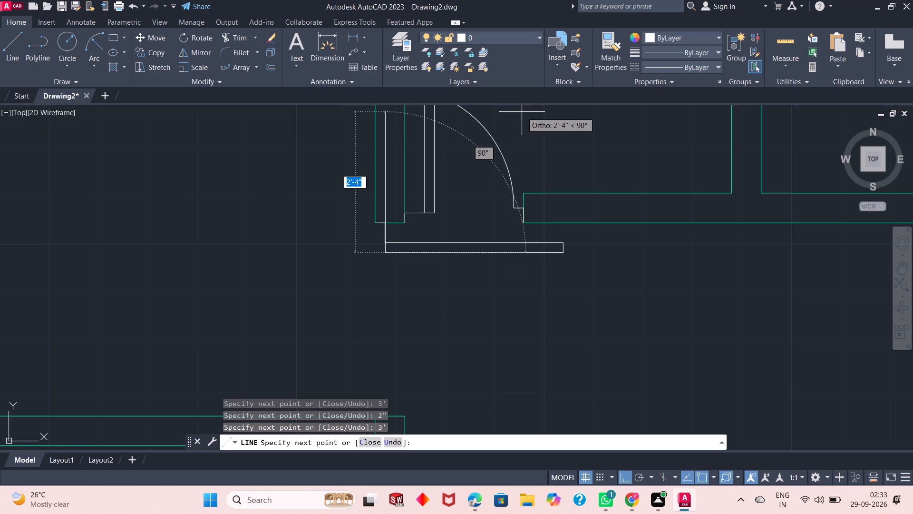
pyautogui.click(389, 243)
pyautogui.rightClick(313, 223)
pyautogui.click(336, 229)
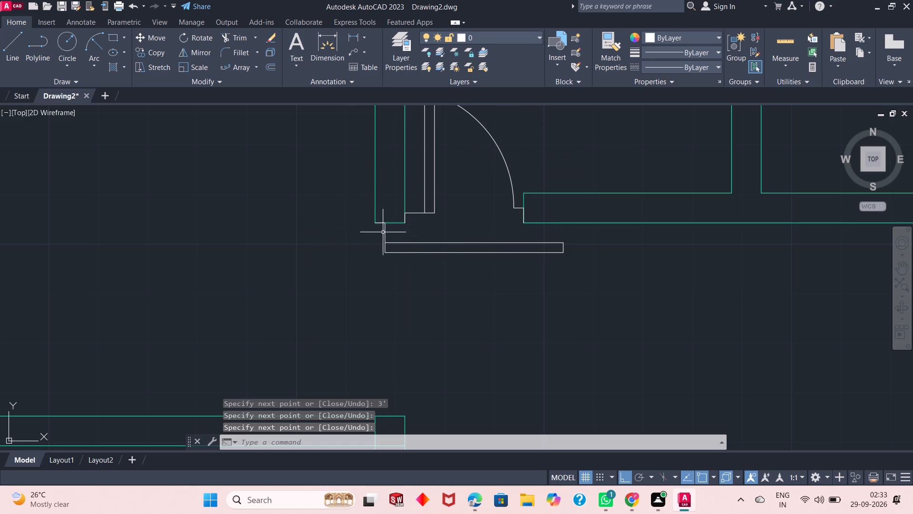
# On the doorway's opposite side, draw a line from the lower partition's upper room-side corner 3" across the wall end and 2" up.
pyautogui.scroll(-1, 429, 250)
pyautogui.scroll(1, 494, 235)
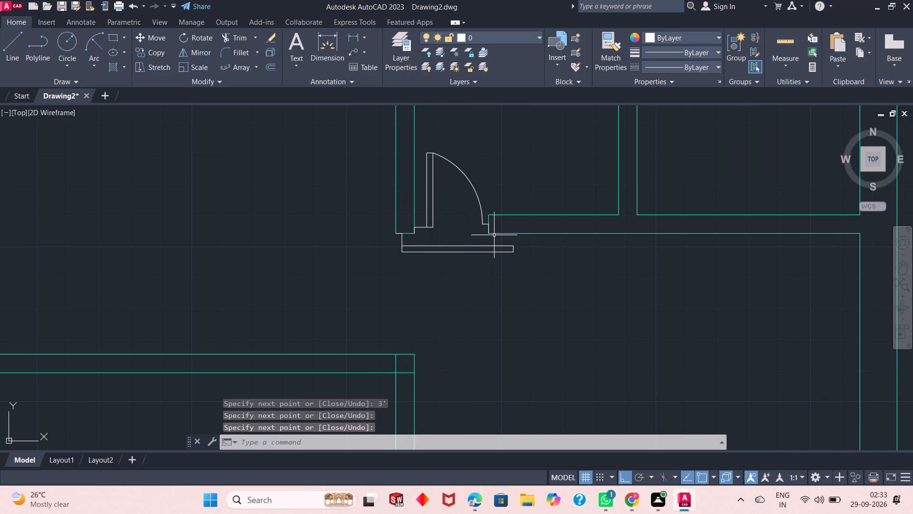
pyautogui.scroll(-1, 440, 244)
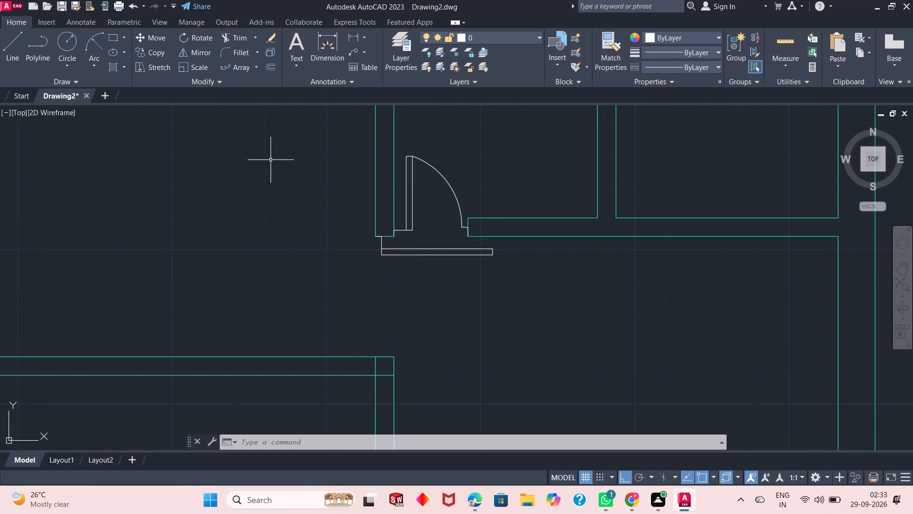
pyautogui.click(11, 42)
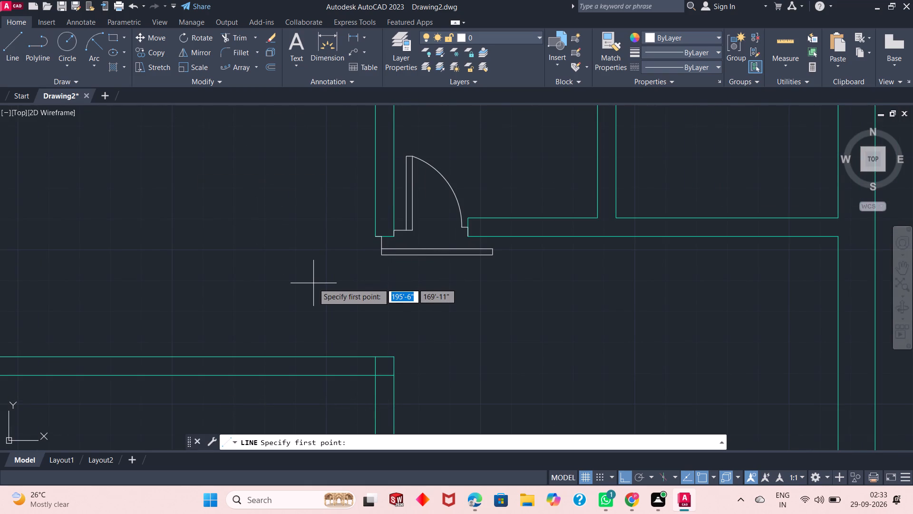
pyautogui.click(395, 355)
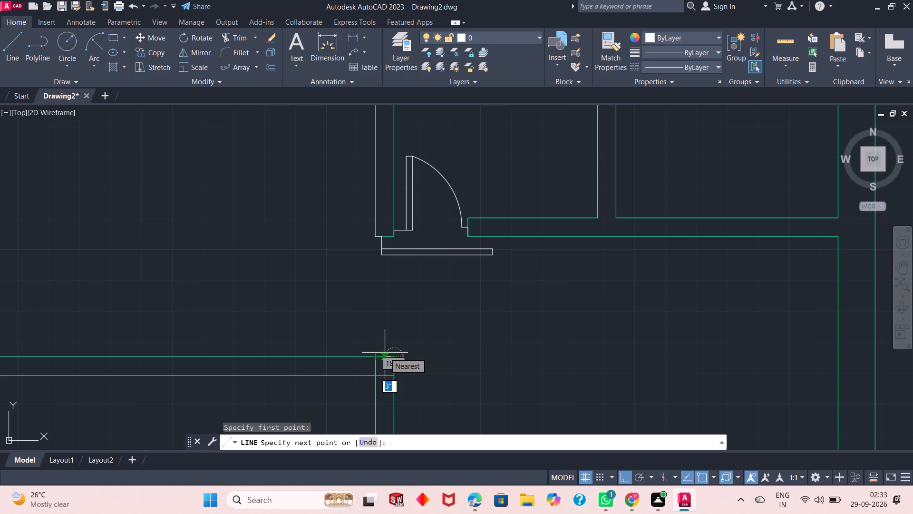
pyautogui.write('3"')
pyautogui.press('Return')
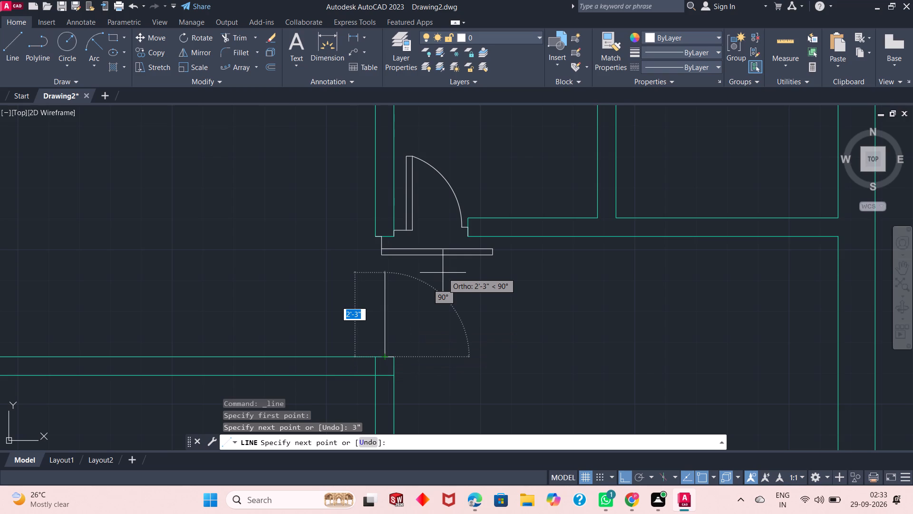
pyautogui.press('2')
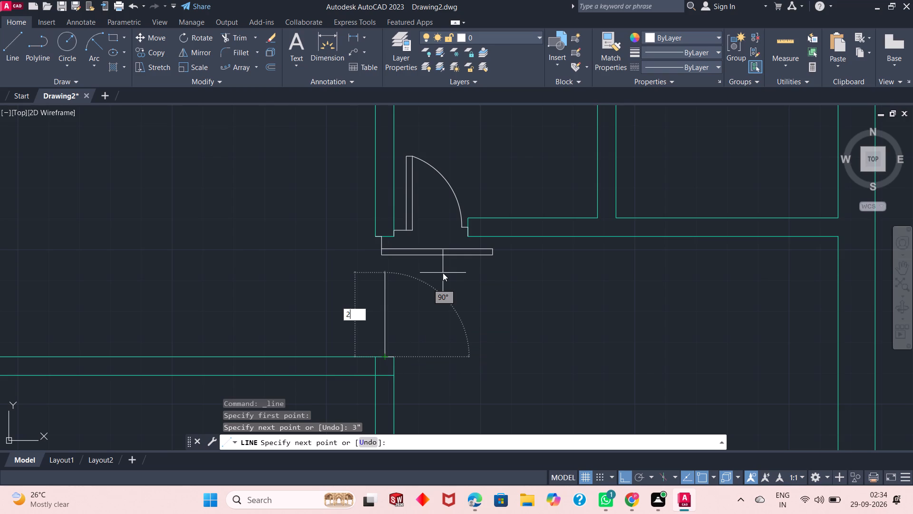
pyautogui.hotkey('shift', '"')
pyautogui.press('Return')
pyautogui.press('Return')
pyautogui.press('Return')
pyautogui.press('Return')
pyautogui.press('Return')
pyautogui.press('Return')
pyautogui.press('Return')
pyautogui.press('Return')
pyautogui.press('Return')
pyautogui.press('Return')
pyautogui.press('Return')
pyautogui.press('Return')
pyautogui.press('Return')
pyautogui.press('Return')
pyautogui.press('Return')
pyautogui.press('Return')
pyautogui.press('Return')
pyautogui.press('Return')
pyautogui.press('Return')
pyautogui.press('Return')
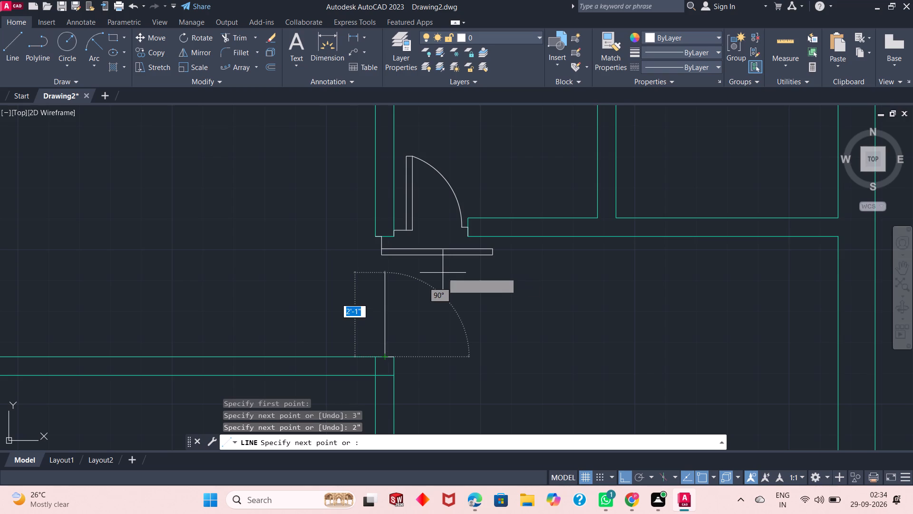
pyautogui.press('Return')
pyautogui.press('Return')
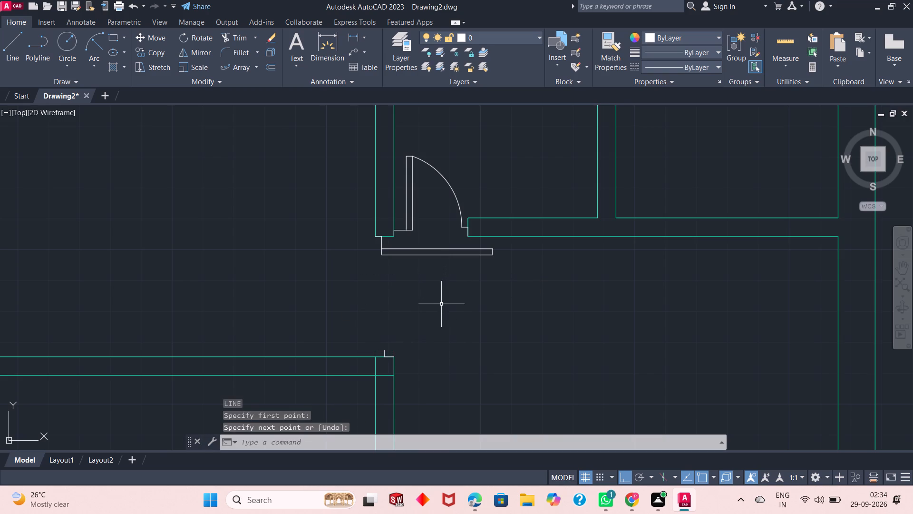
pyautogui.scroll(-1, 441, 305)
pyautogui.press('Escape')
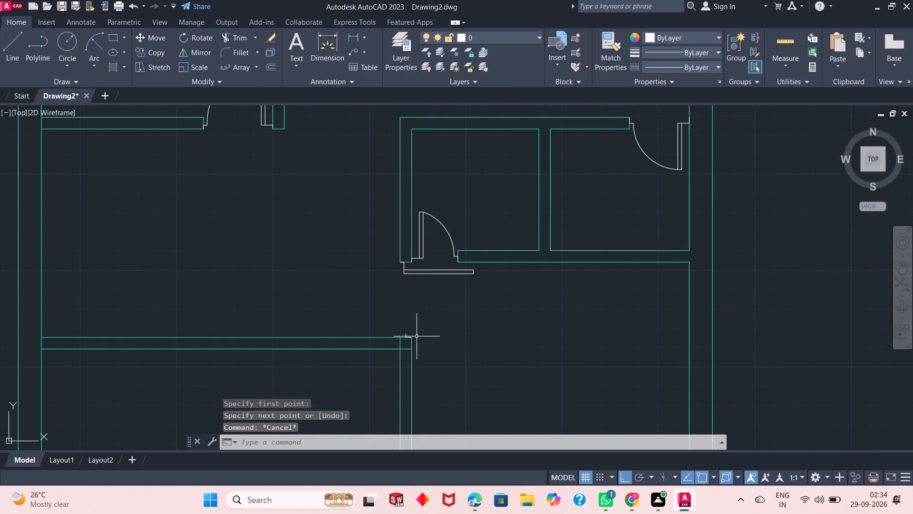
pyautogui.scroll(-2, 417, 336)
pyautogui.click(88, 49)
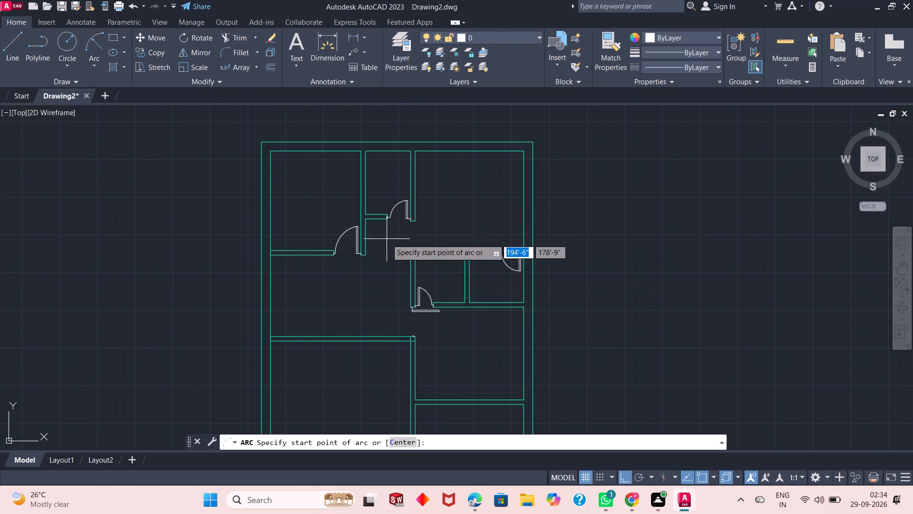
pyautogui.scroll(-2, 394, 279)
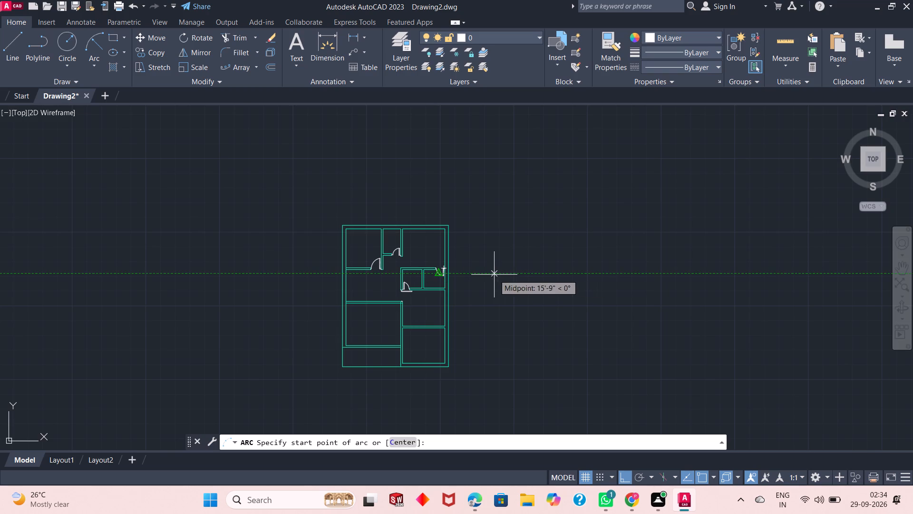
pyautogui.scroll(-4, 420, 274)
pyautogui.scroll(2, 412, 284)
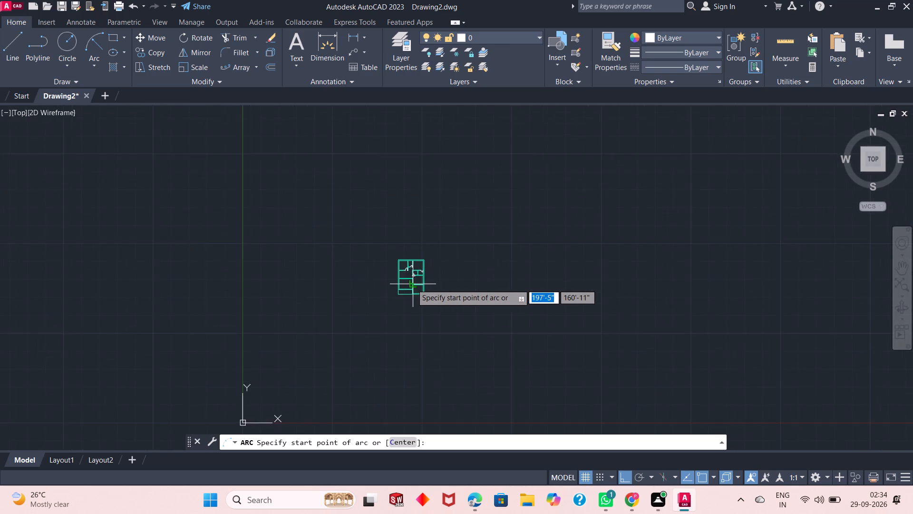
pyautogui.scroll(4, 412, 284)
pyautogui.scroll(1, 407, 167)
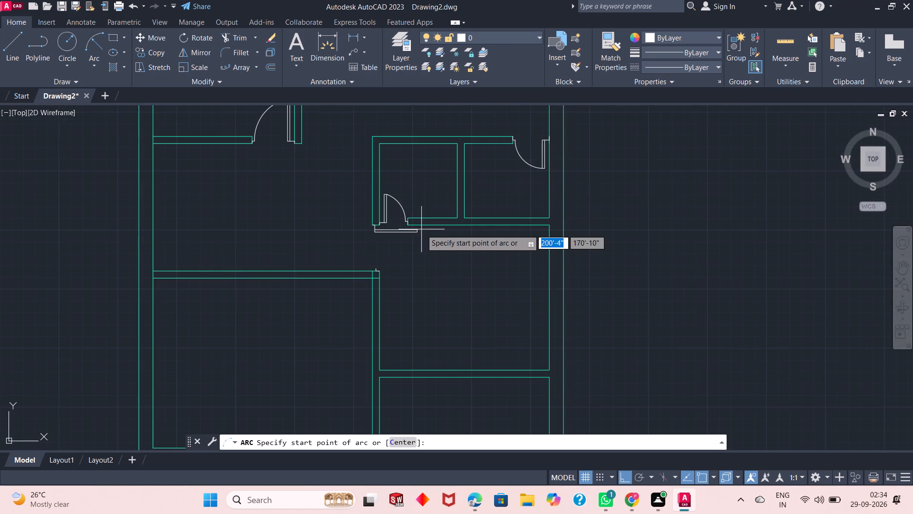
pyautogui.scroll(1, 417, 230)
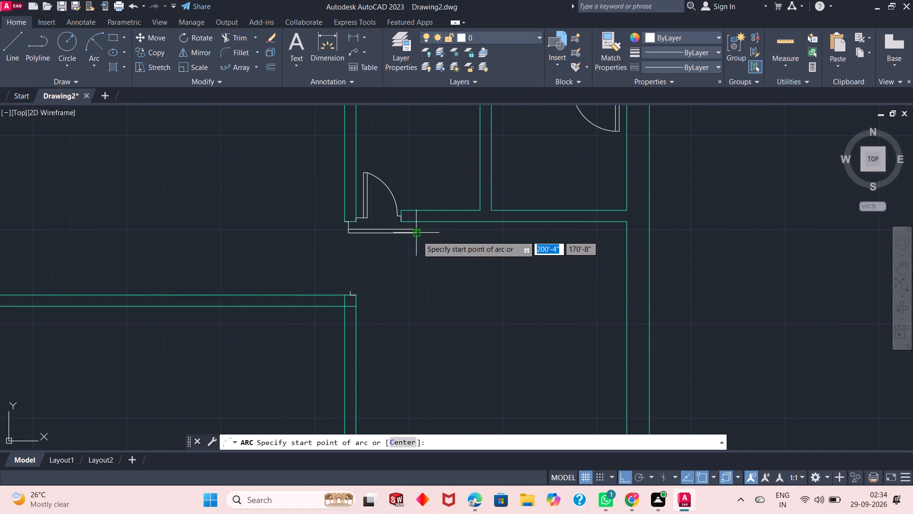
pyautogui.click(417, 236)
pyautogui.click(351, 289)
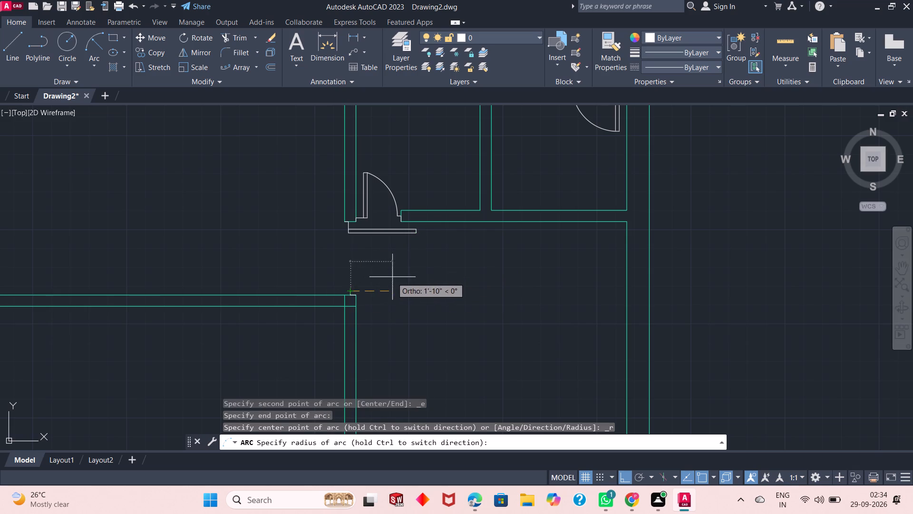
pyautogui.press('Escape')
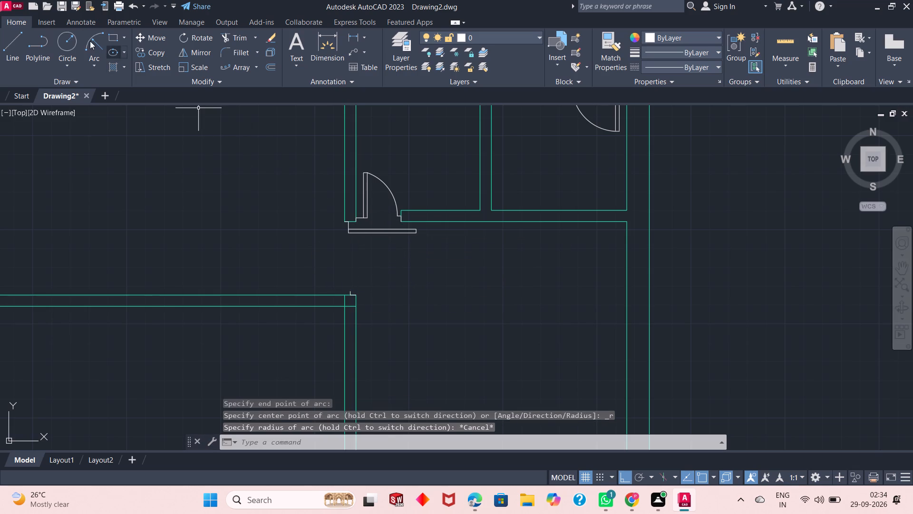
# Draw the door's swing arc from the top of the lower wall's jamb line to the leaf's lower free corner, with a 3' radius.
pyautogui.click(90, 41)
pyautogui.scroll(2, 376, 284)
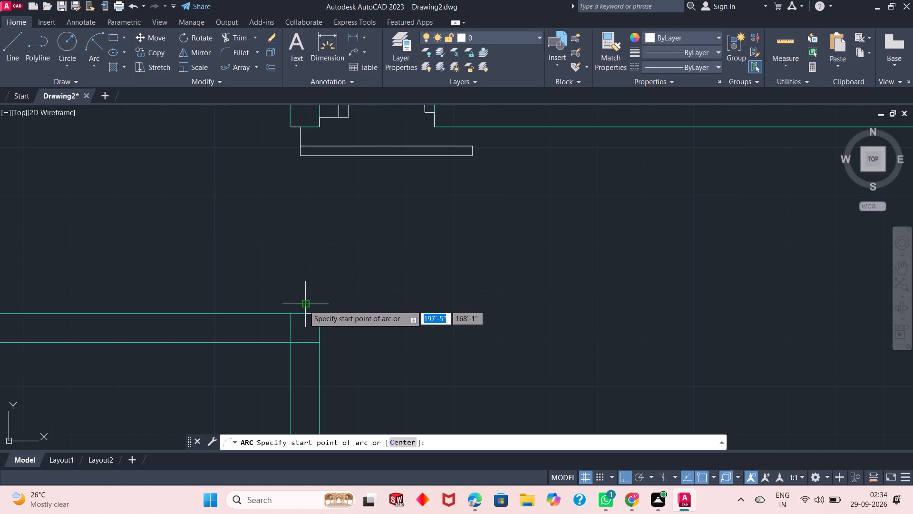
pyautogui.click(305, 305)
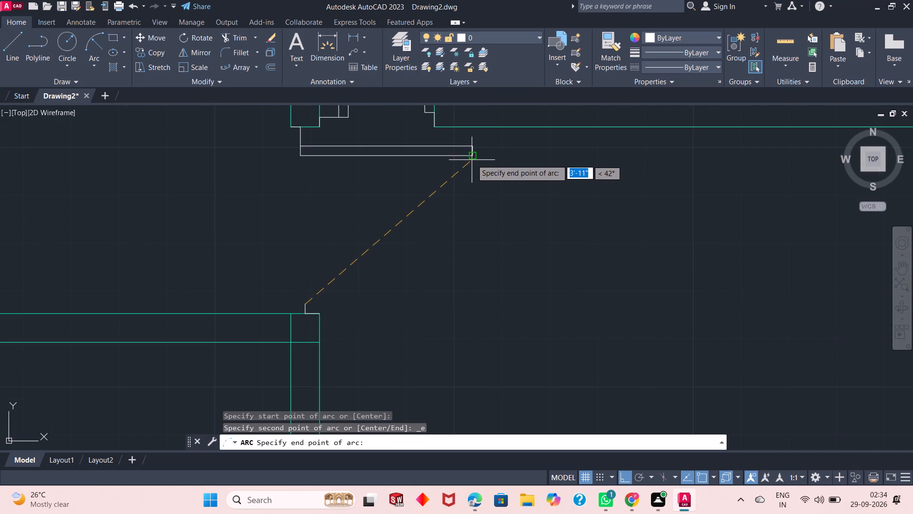
pyautogui.click(473, 155)
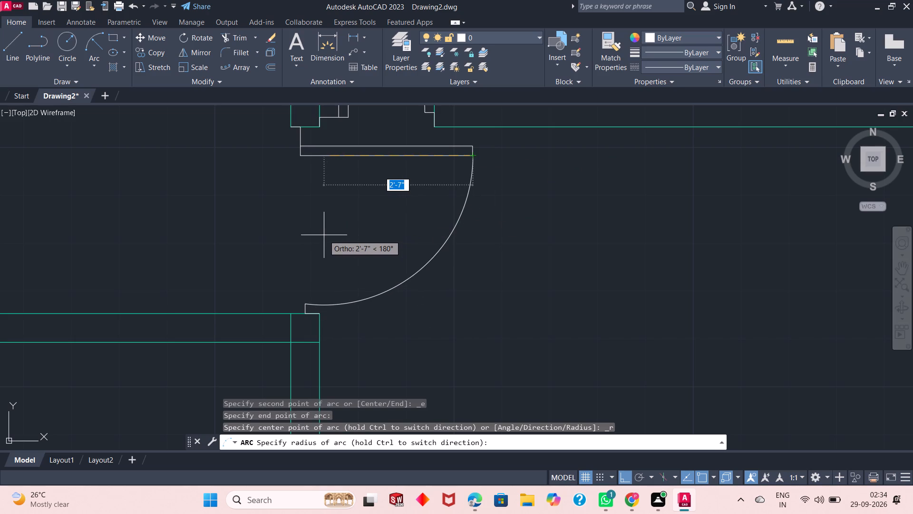
pyautogui.write("3'")
pyautogui.press('Return')
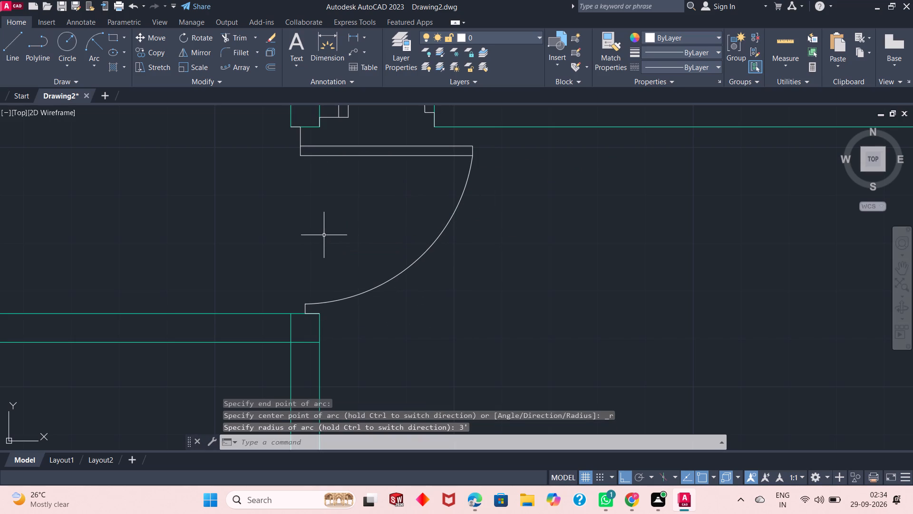
pyautogui.press('Escape')
pyautogui.scroll(-2, 375, 210)
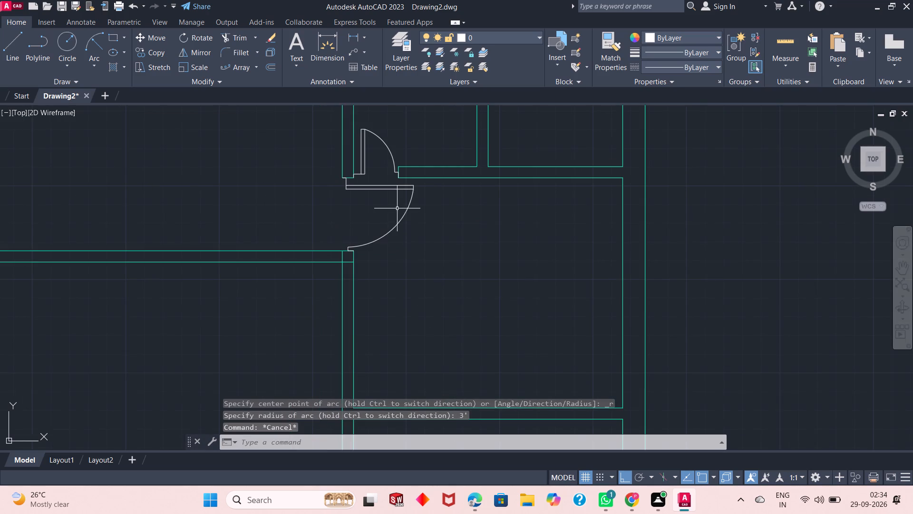
pyautogui.scroll(-1, 397, 208)
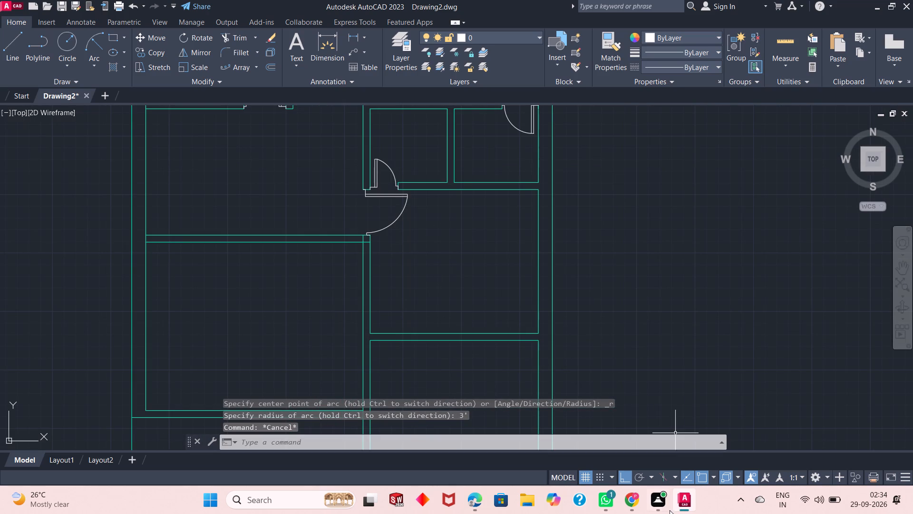
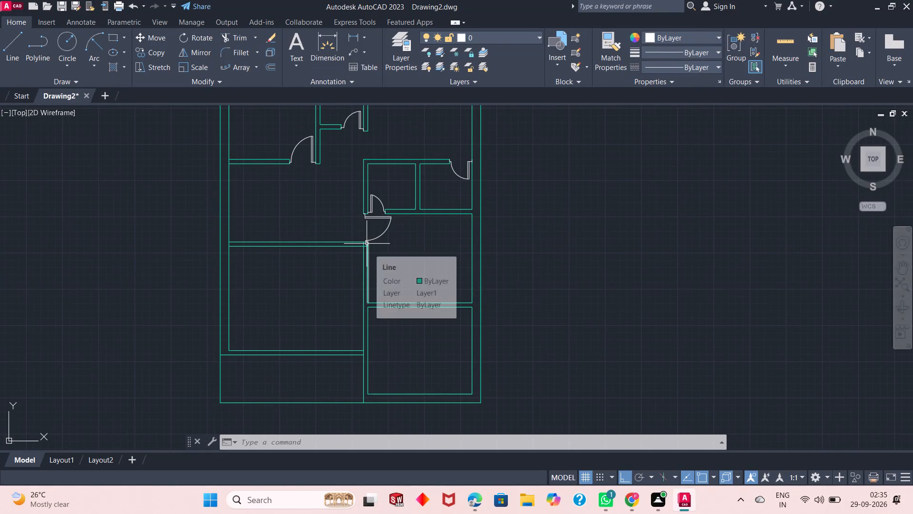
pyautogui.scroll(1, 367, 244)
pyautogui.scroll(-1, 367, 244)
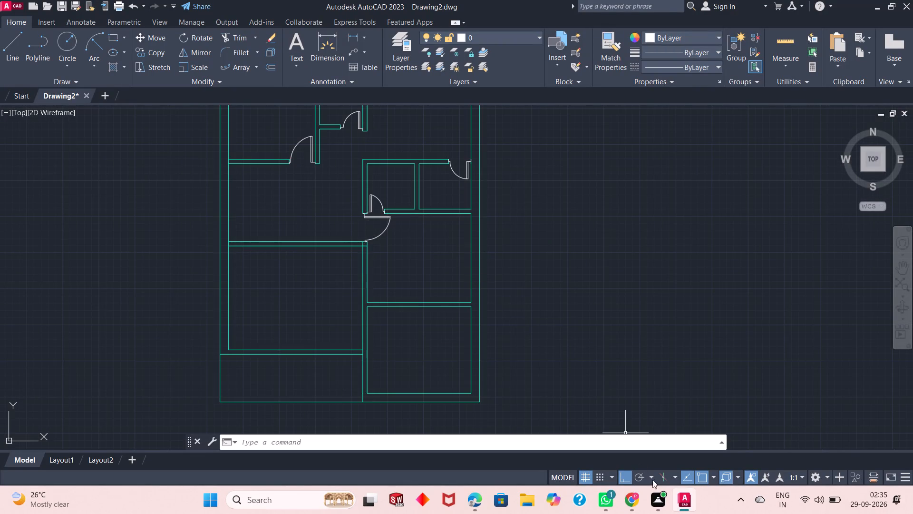
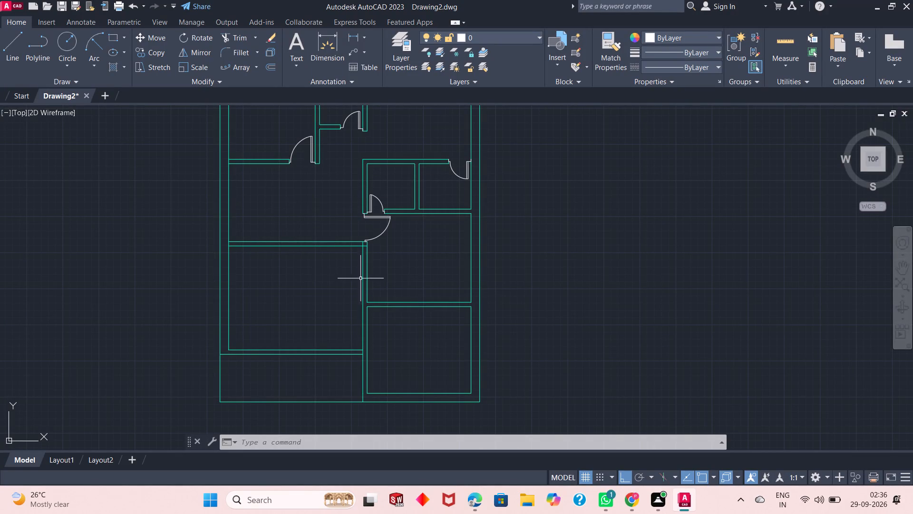
# On Layer1, draw a short line across the wall thickness at the upper-left corner of the lower-right room.
pyautogui.scroll(-2, 374, 272)
pyautogui.scroll(3, 374, 272)
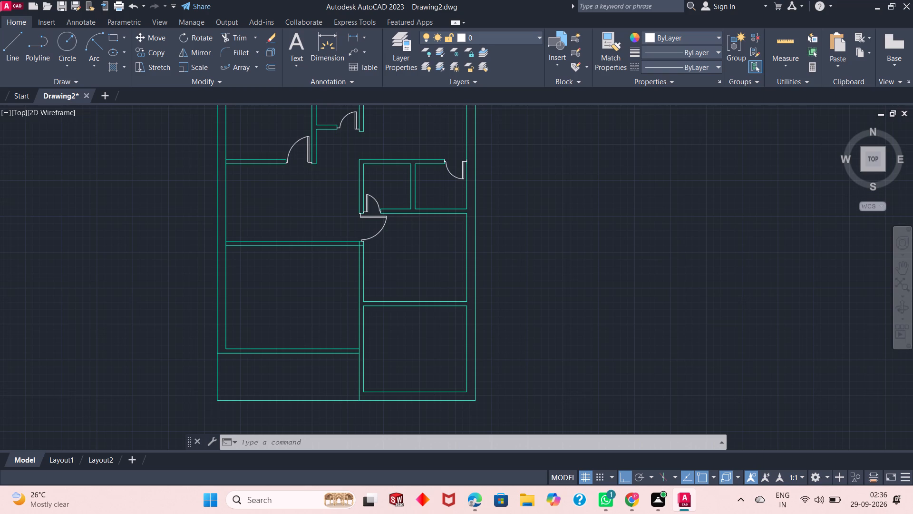
pyautogui.scroll(-2, 379, 282)
pyautogui.scroll(2, 385, 334)
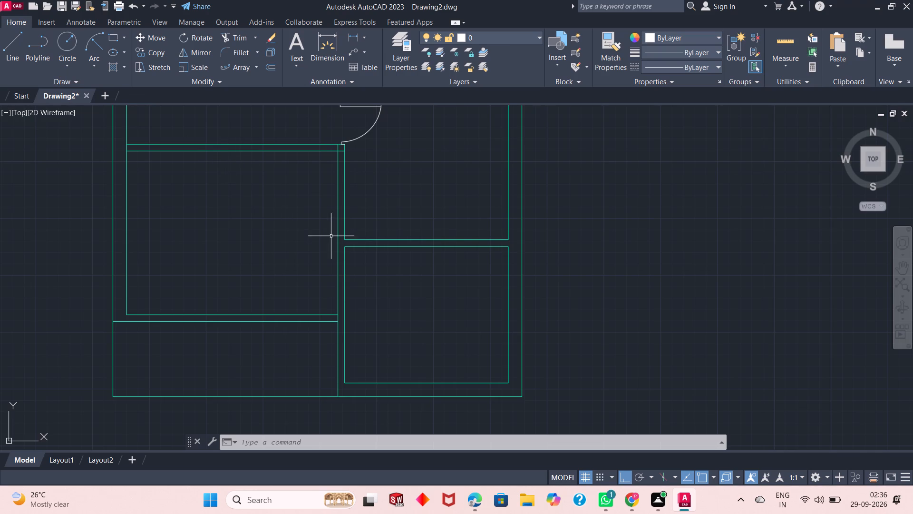
pyautogui.scroll(1, 335, 237)
pyautogui.scroll(-1, 335, 237)
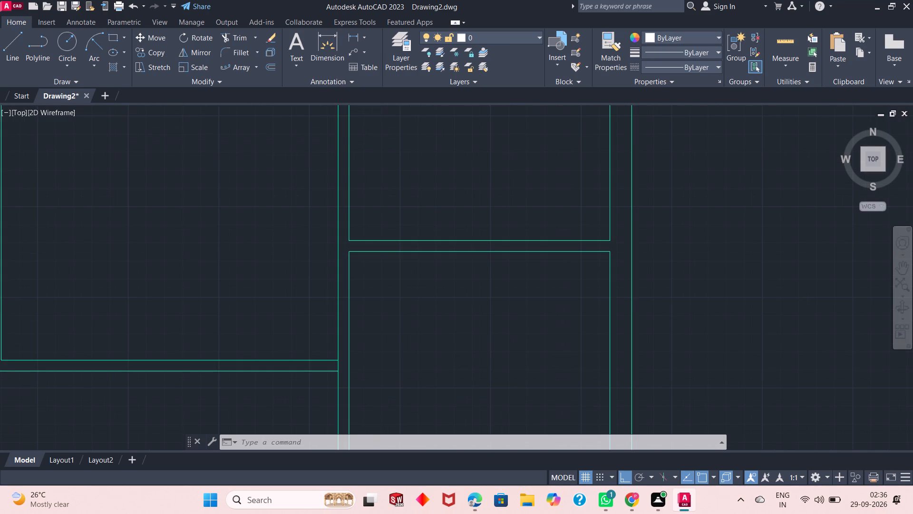
pyautogui.click(505, 33)
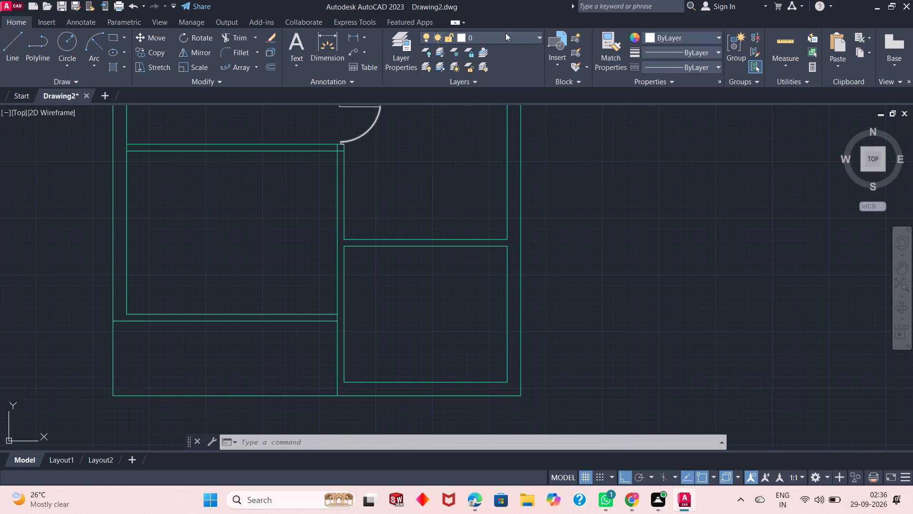
pyautogui.click(490, 60)
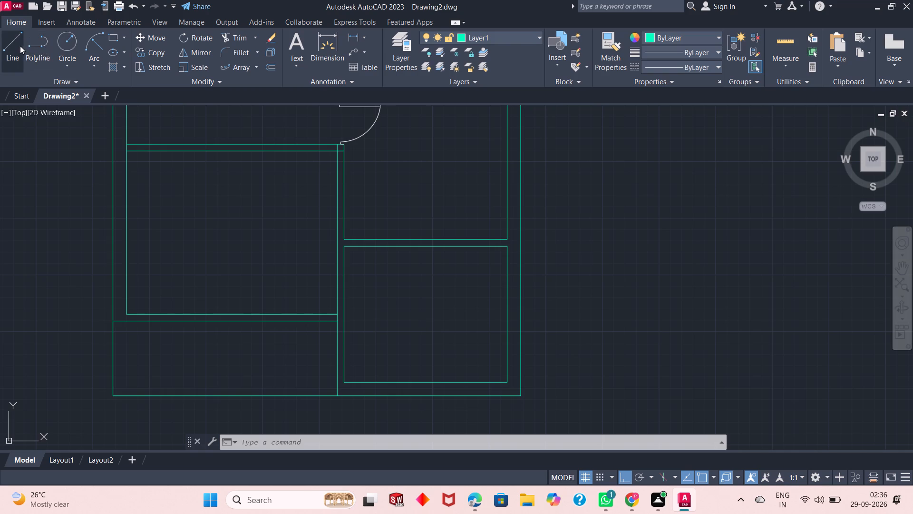
pyautogui.click(20, 46)
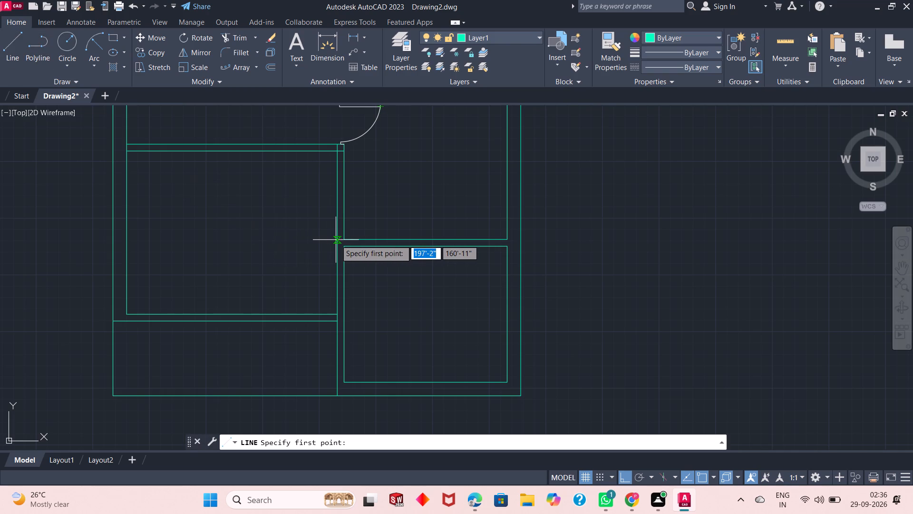
pyautogui.scroll(1, 345, 240)
pyautogui.scroll(-2, 345, 240)
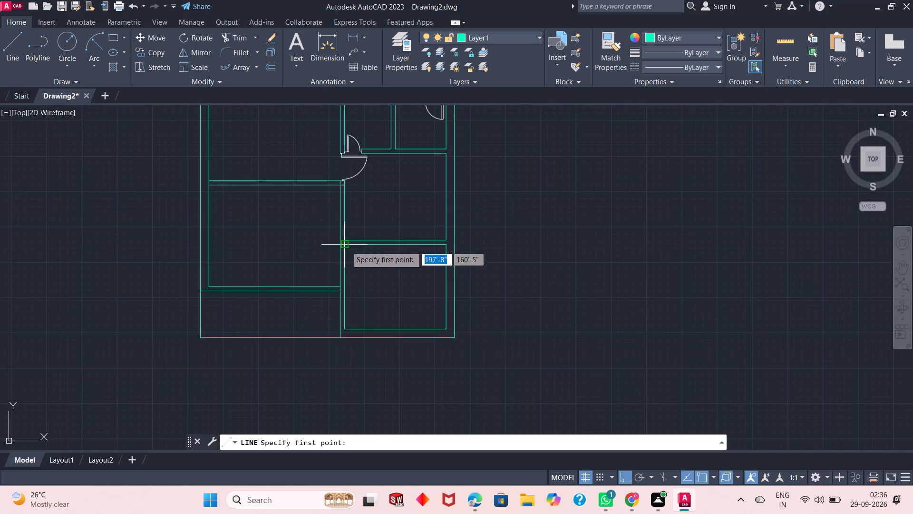
pyautogui.click(346, 245)
pyautogui.click(337, 245)
pyautogui.rightClick(304, 243)
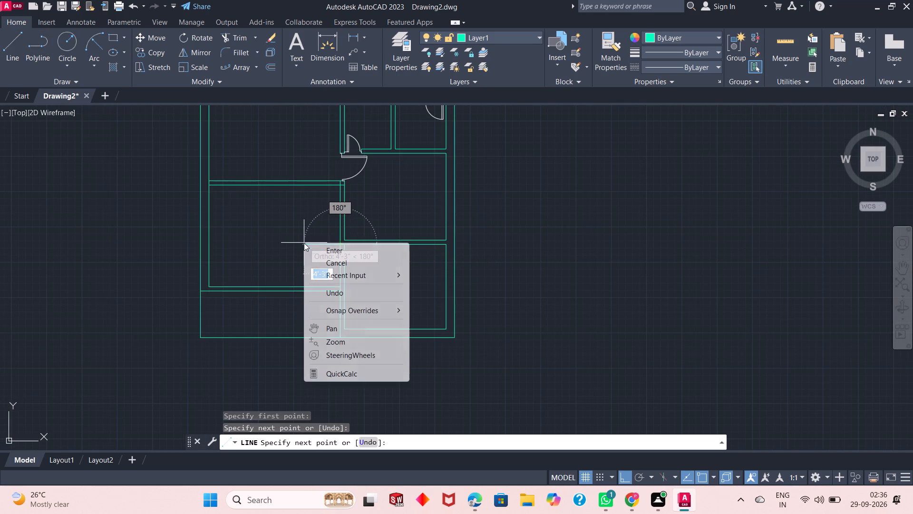
pyautogui.click(323, 250)
# Offset the short cross-wall line 3'7" downward to mark the other side of the doorway.
pyautogui.scroll(-3, 340, 242)
pyautogui.scroll(5, 340, 242)
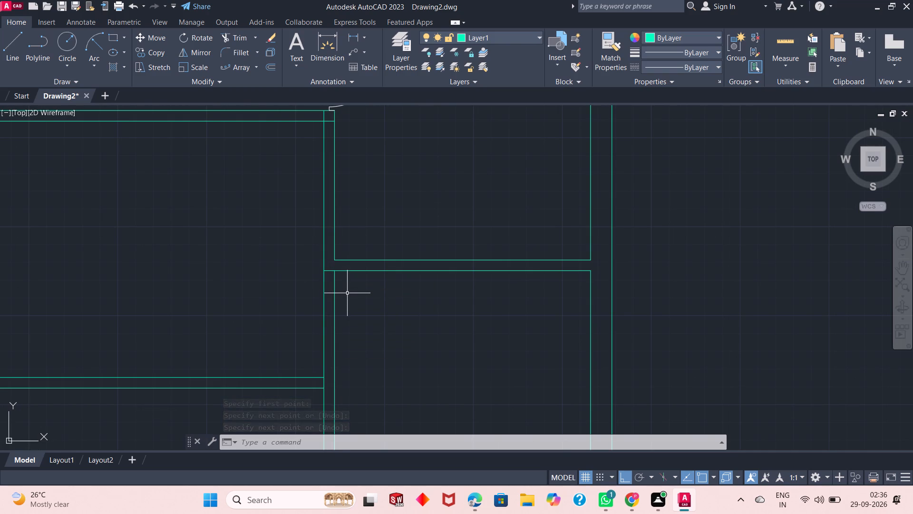
pyautogui.scroll(-1, 347, 293)
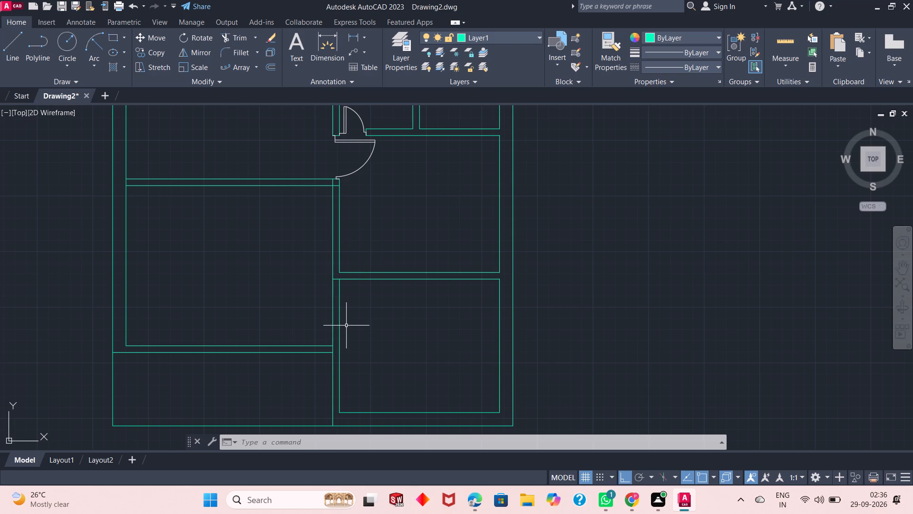
pyautogui.click(270, 63)
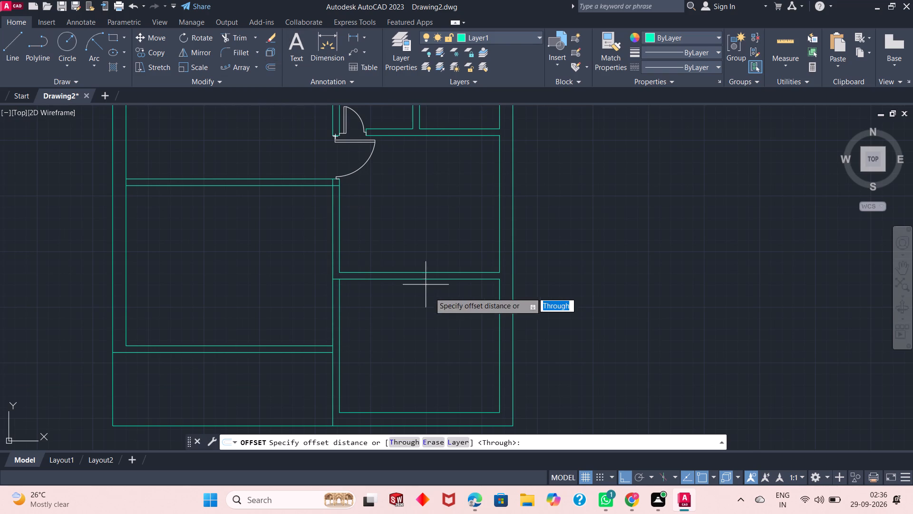
pyautogui.press('space')
pyautogui.scroll(2, 333, 302)
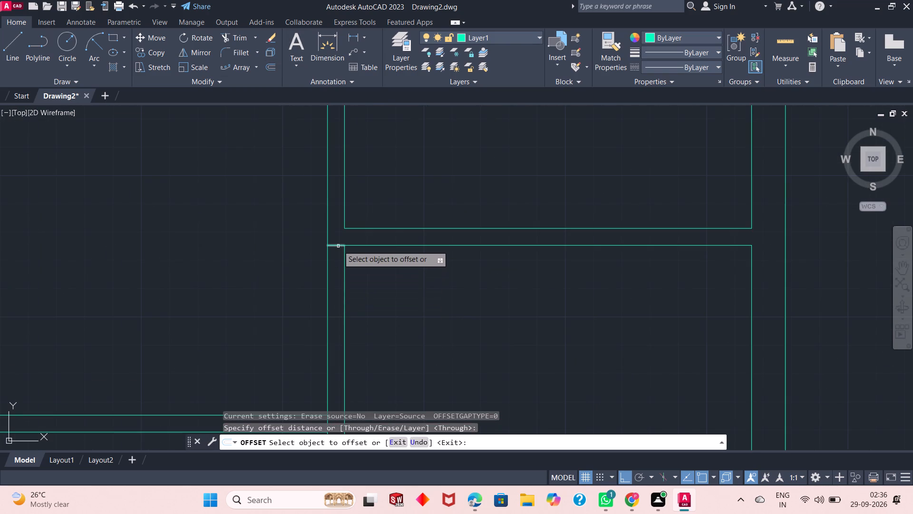
pyautogui.click(338, 246)
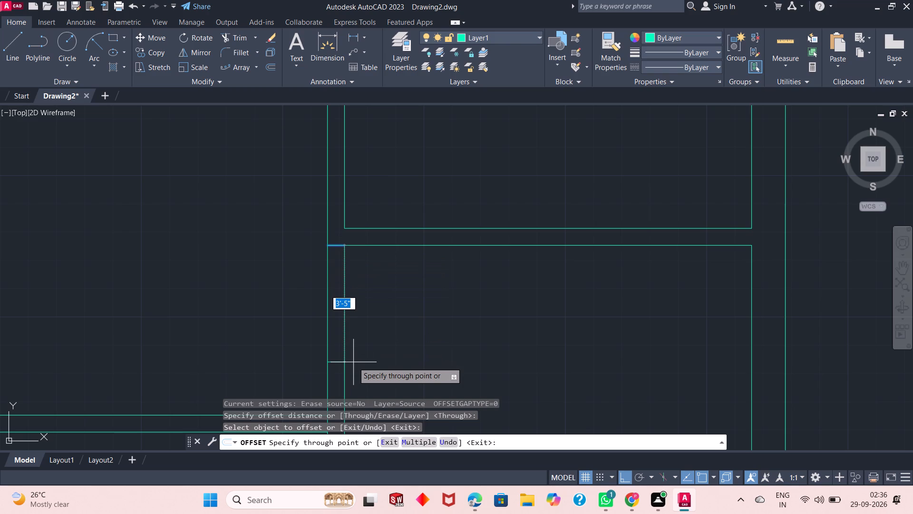
pyautogui.press('3')
pyautogui.write('\'7"')
pyautogui.press('Return')
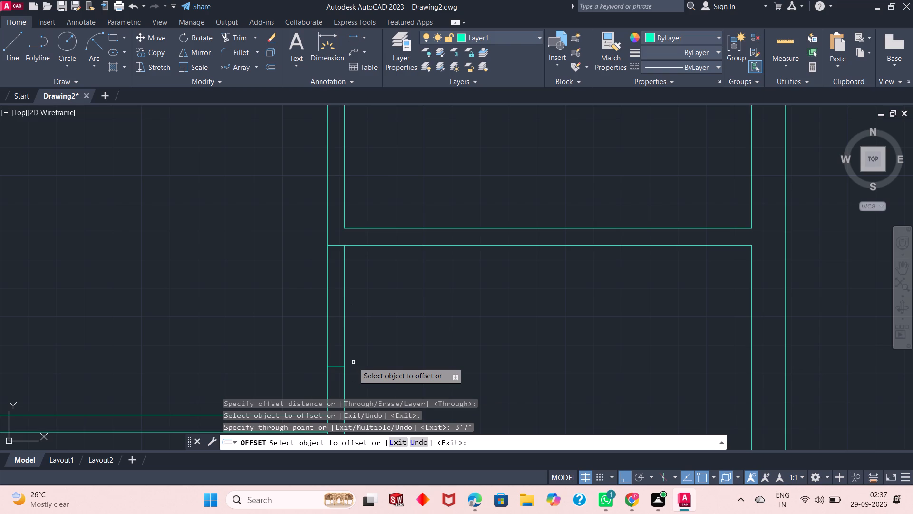
pyautogui.scroll(-2, 307, 315)
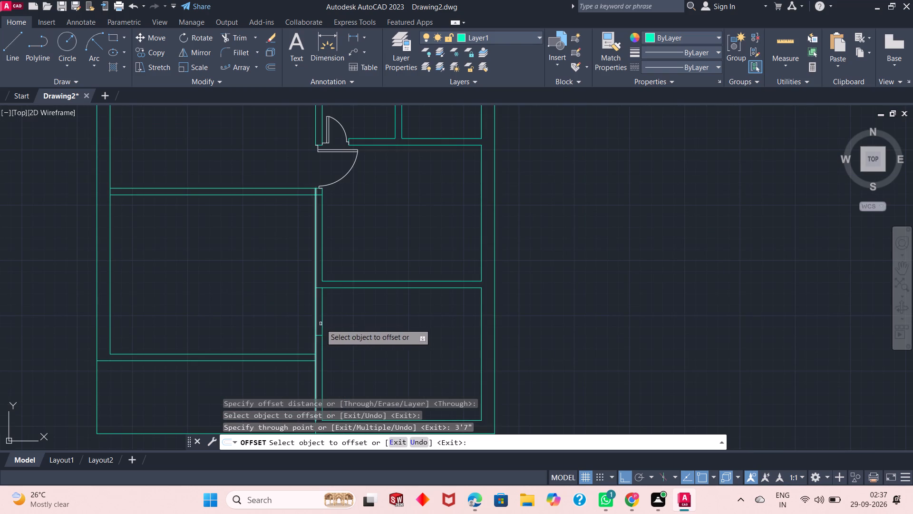
pyautogui.scroll(2, 326, 350)
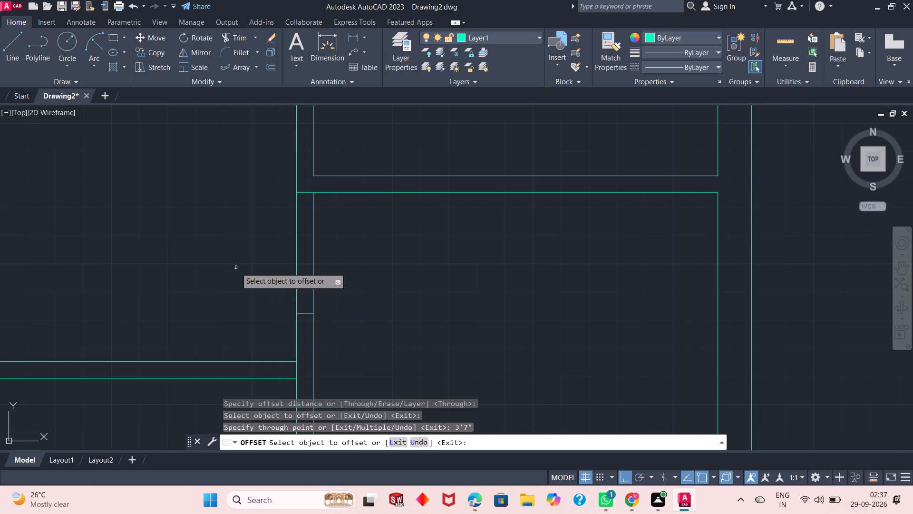
pyautogui.rightClick(236, 267)
pyautogui.click(263, 274)
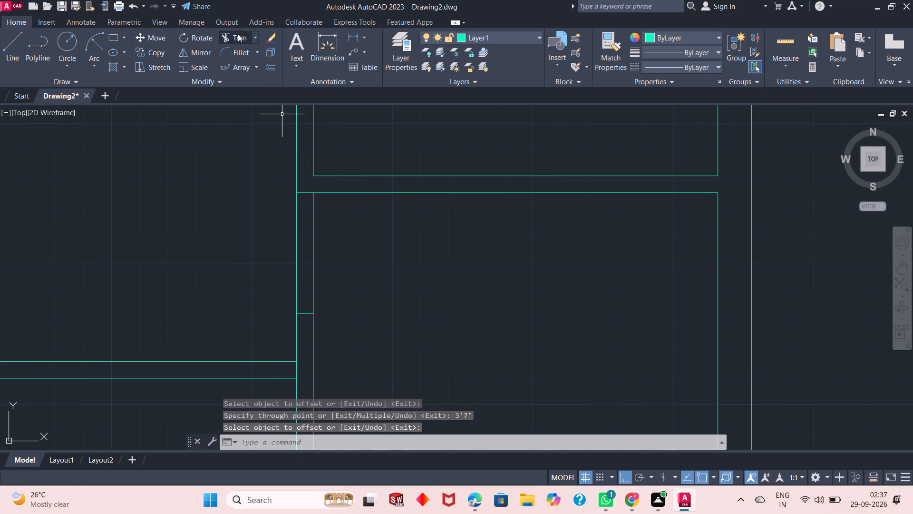
# Trim both wall lines between the two cross-wall lines to open the lower-right room's doorway.
pyautogui.click(237, 40)
pyautogui.click(353, 254)
pyautogui.click(291, 256)
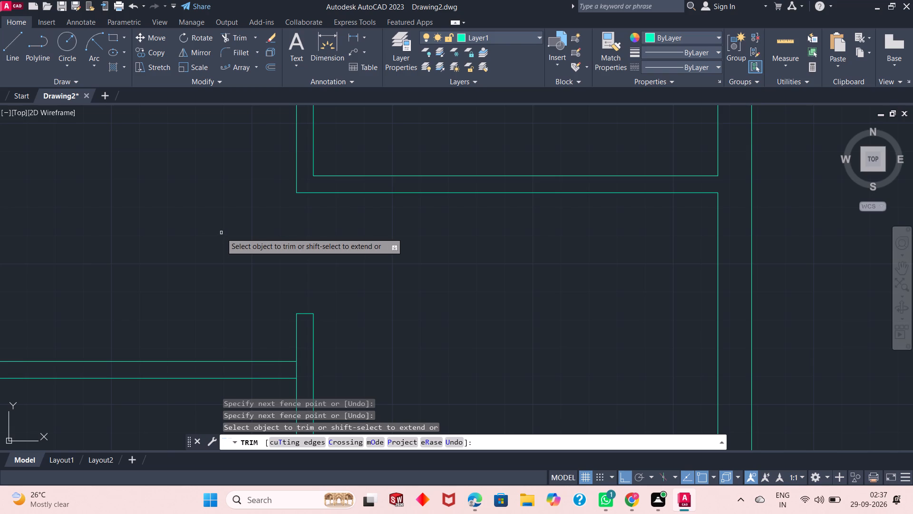
pyautogui.rightClick(251, 239)
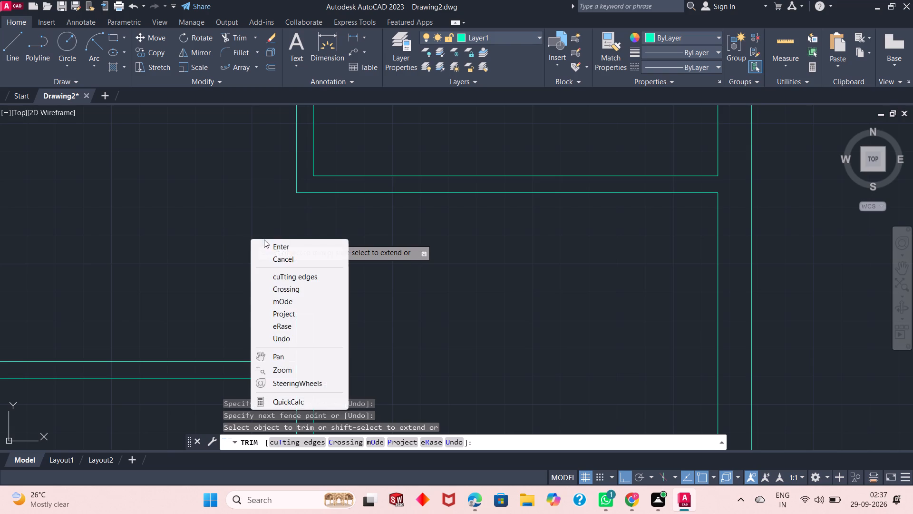
pyautogui.click(284, 239)
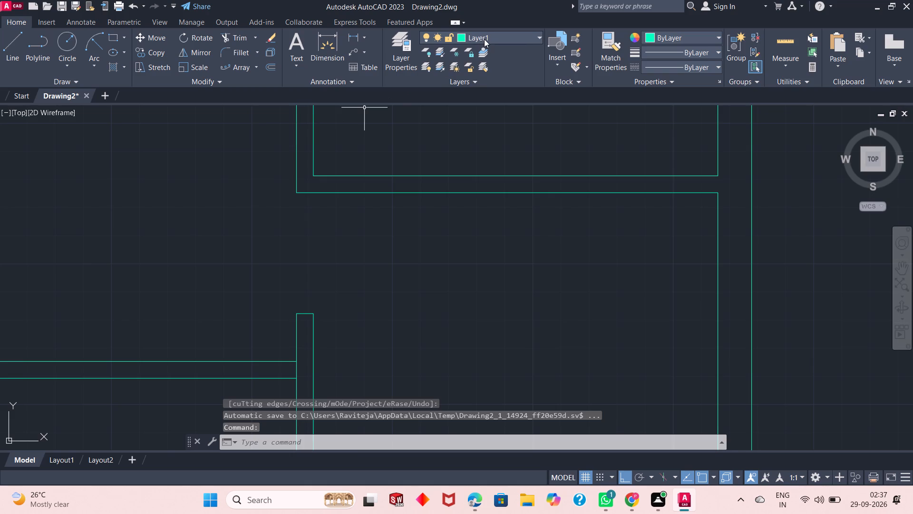
# On layer 0, draw the door frame lines from the doorway's upper-left corner, 2" to the right and 4" down.
pyautogui.click(485, 39)
pyautogui.click(489, 55)
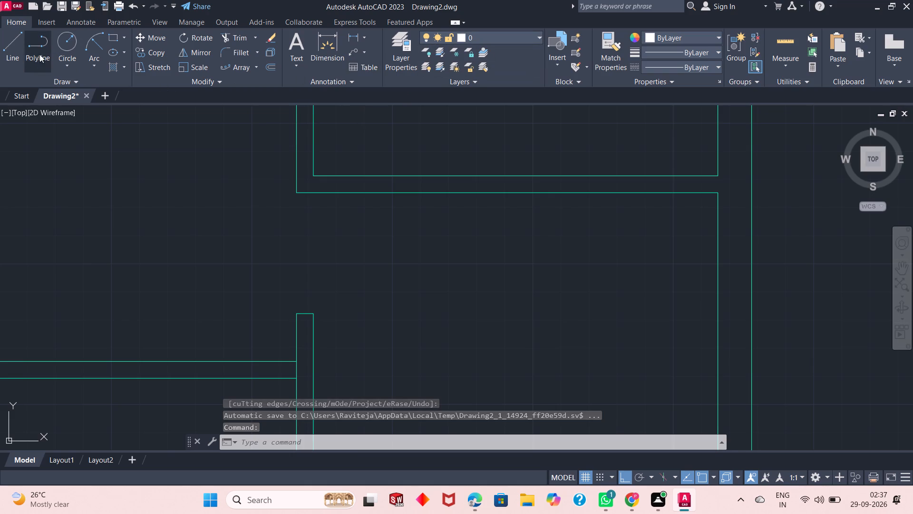
pyautogui.click(18, 47)
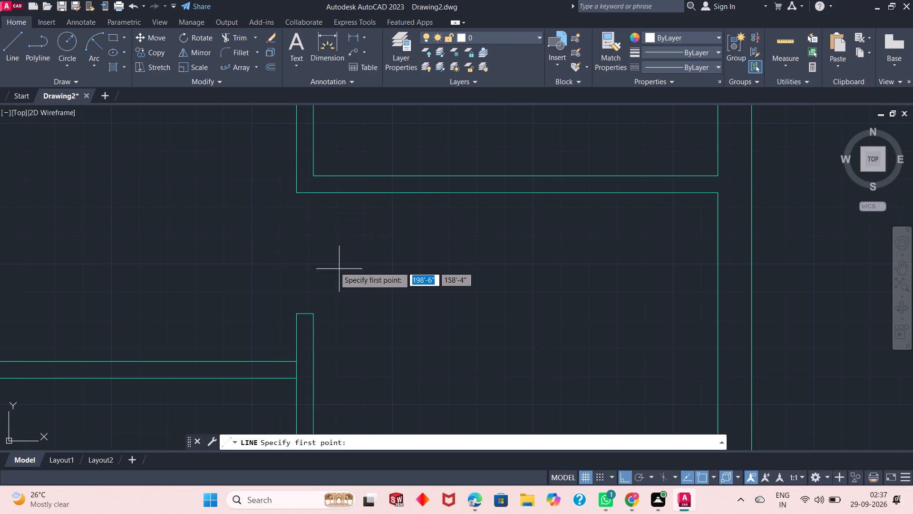
pyautogui.click(296, 192)
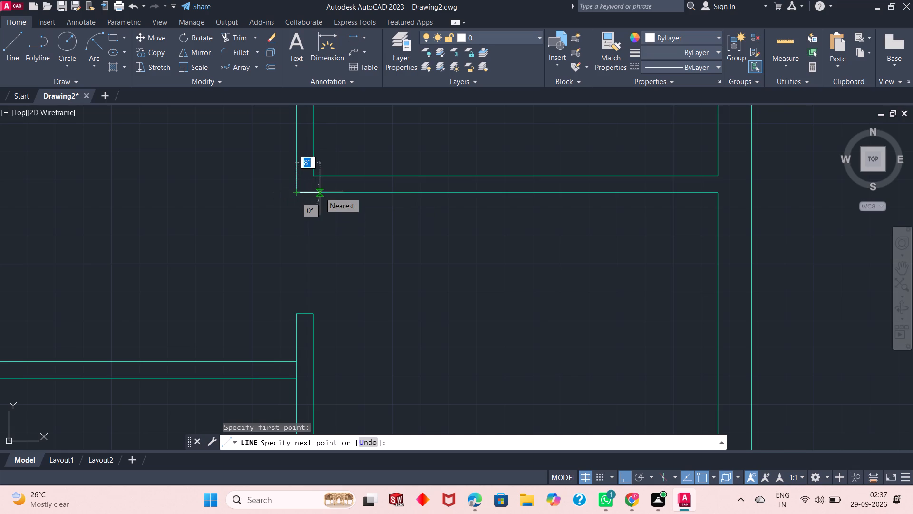
pyautogui.write('2"')
pyautogui.press('Return')
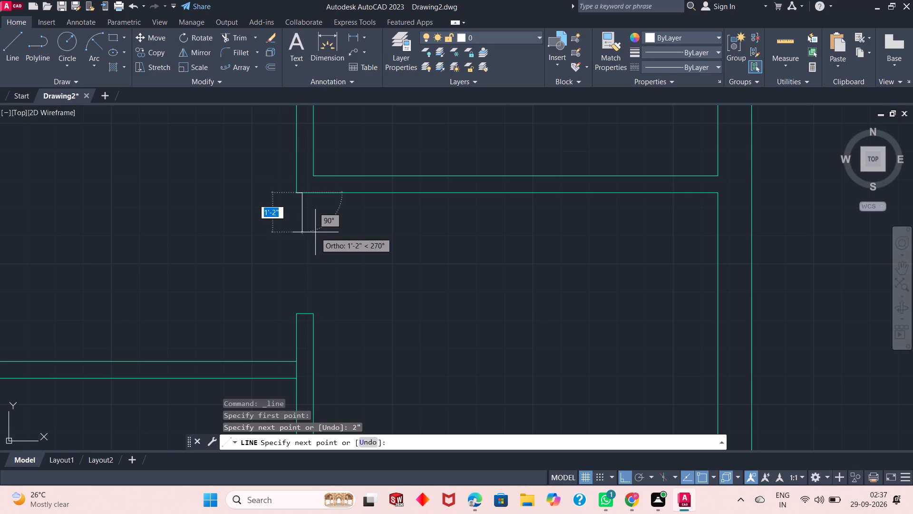
pyautogui.press('4')
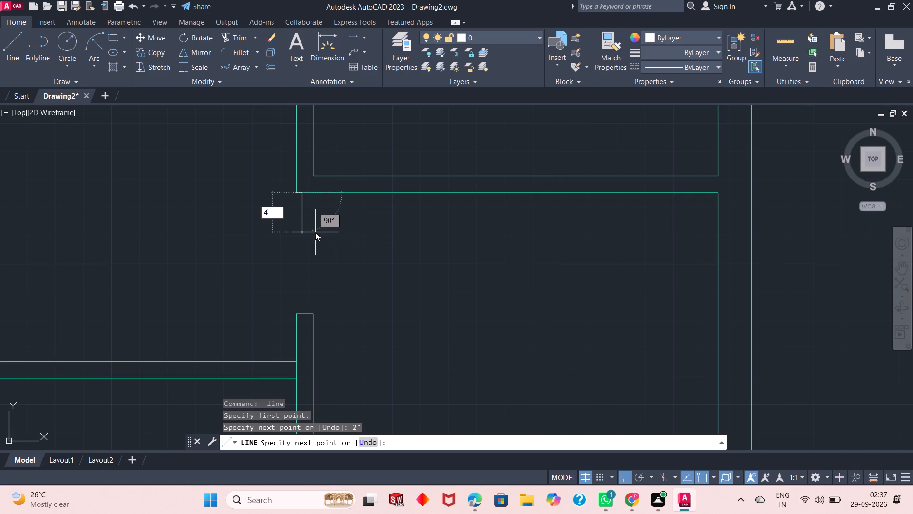
pyautogui.hotkey('shift', '"')
pyautogui.press('Return')
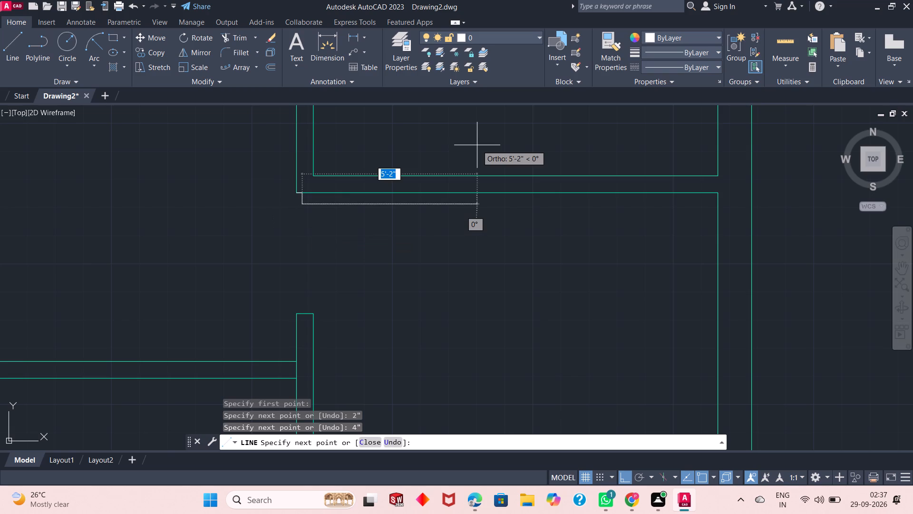
# Continue from the frame line with a closed door leaf 3' long and 2" thick, extending into the lower-right room.
pyautogui.write("3'")
pyautogui.press('Return')
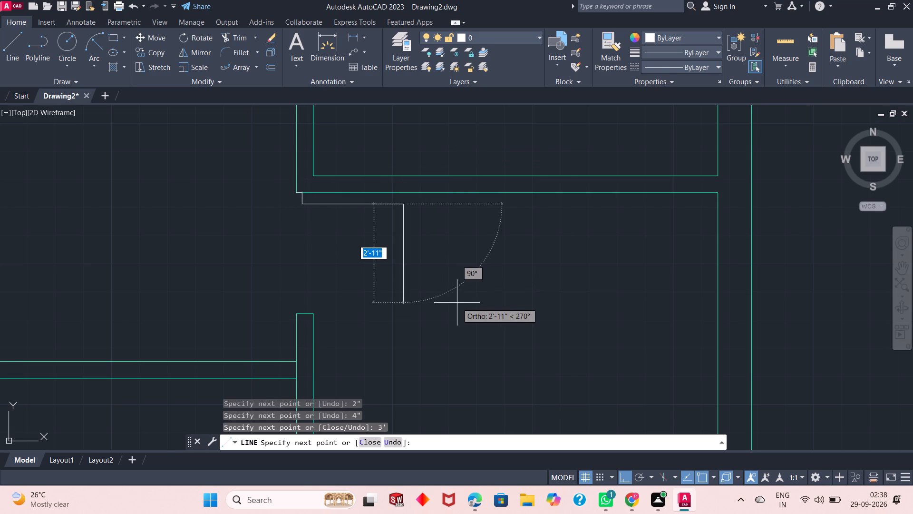
pyautogui.write('2"')
pyautogui.press('Return')
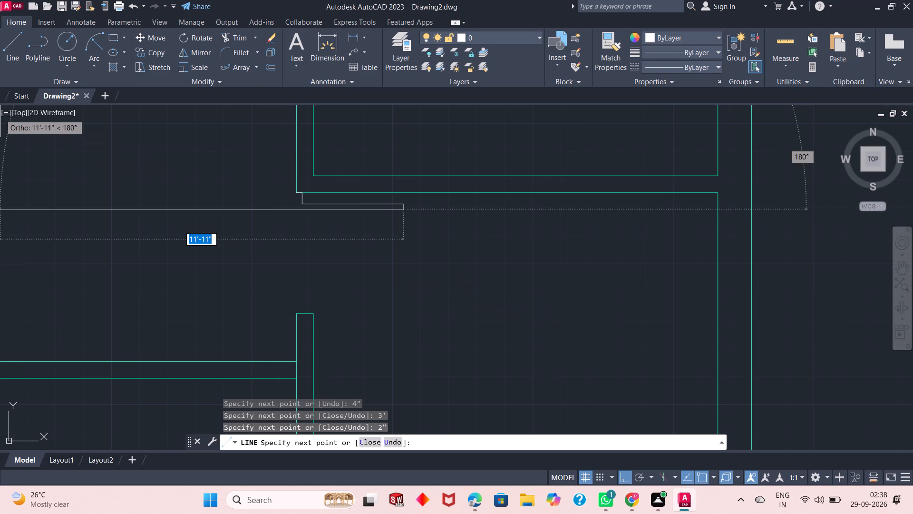
pyautogui.write("3'")
pyautogui.press('Return')
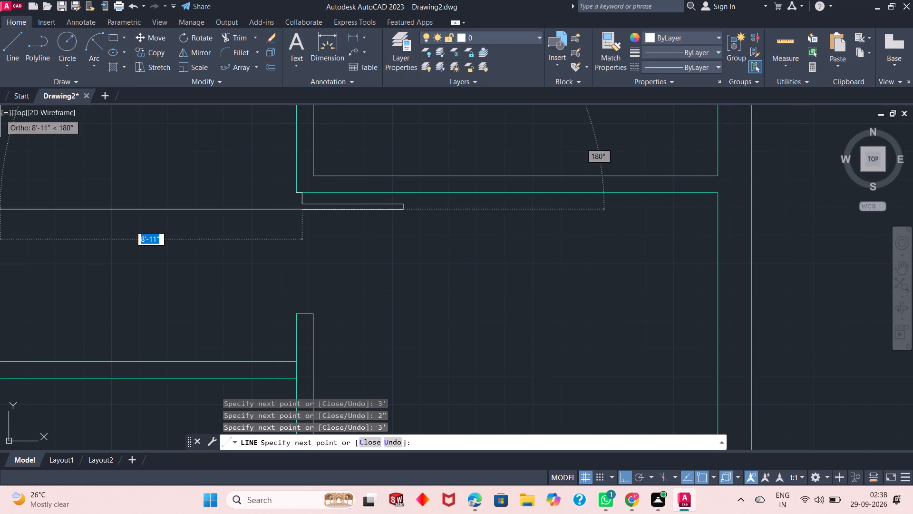
pyautogui.scroll(2, 279, 204)
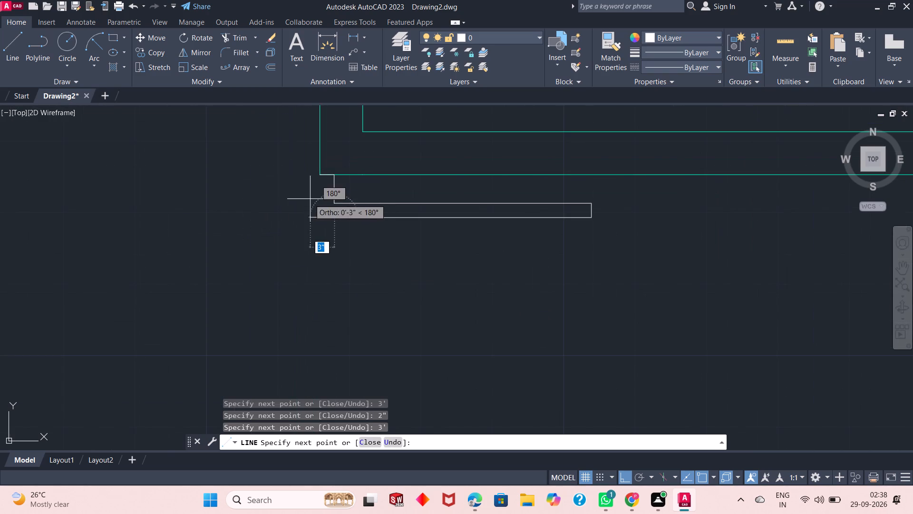
pyautogui.click(336, 200)
pyautogui.rightClick(284, 208)
pyautogui.click(314, 212)
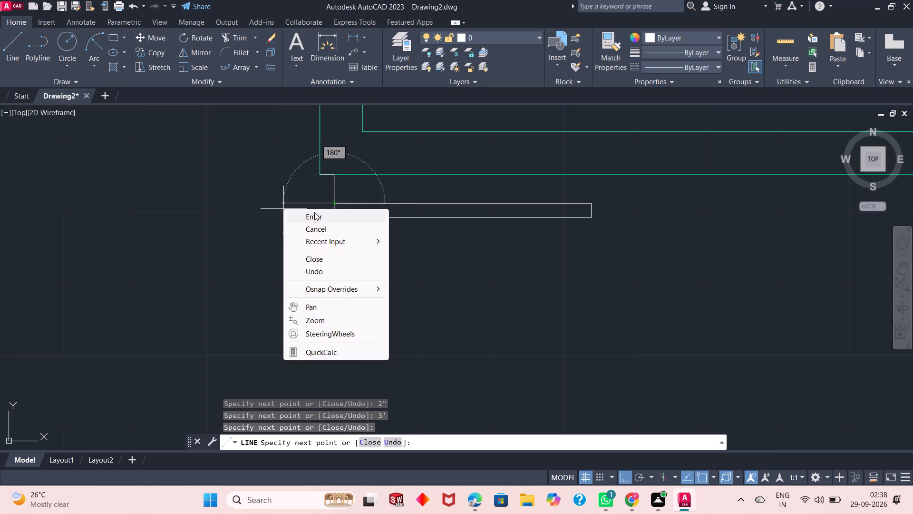
# Draw a 2" line upward from the midpoint of the cross-wall line at the lower side of the lower-right room's doorway.
pyautogui.scroll(-1, 327, 193)
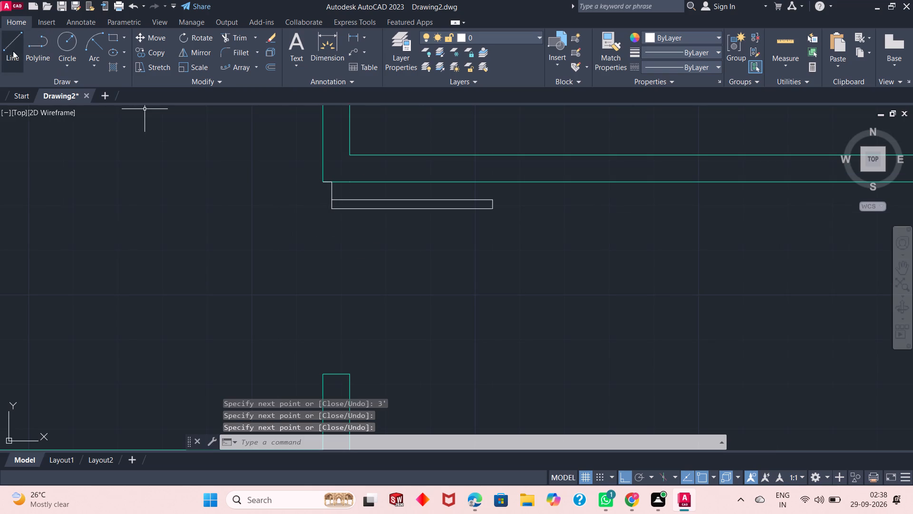
pyautogui.click(14, 50)
pyautogui.scroll(-1, 306, 201)
pyautogui.scroll(1, 322, 338)
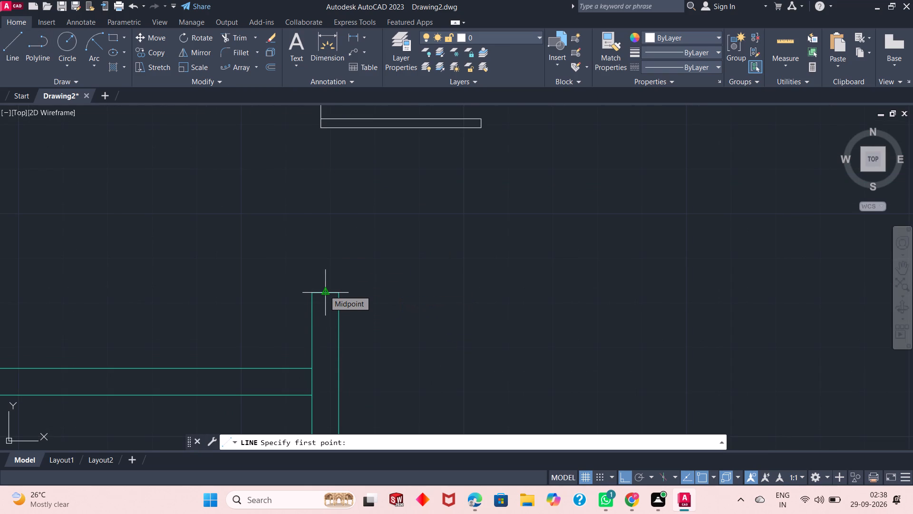
pyautogui.click(324, 290)
pyautogui.press('2')
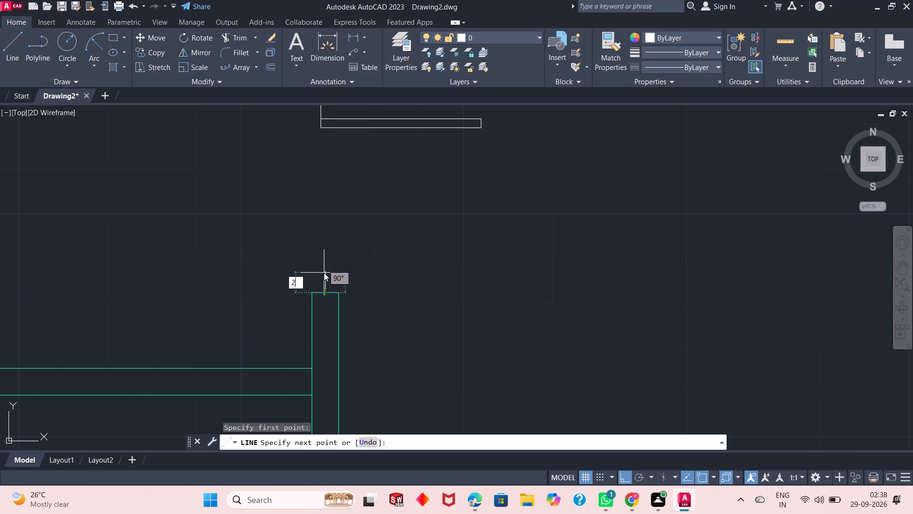
pyautogui.hotkey('shift', '"')
pyautogui.press('Return')
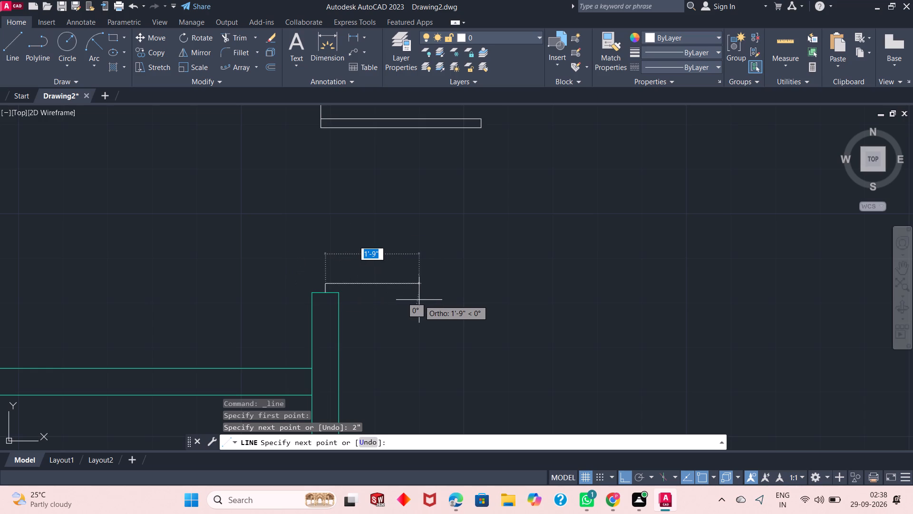
pyautogui.press('Escape')
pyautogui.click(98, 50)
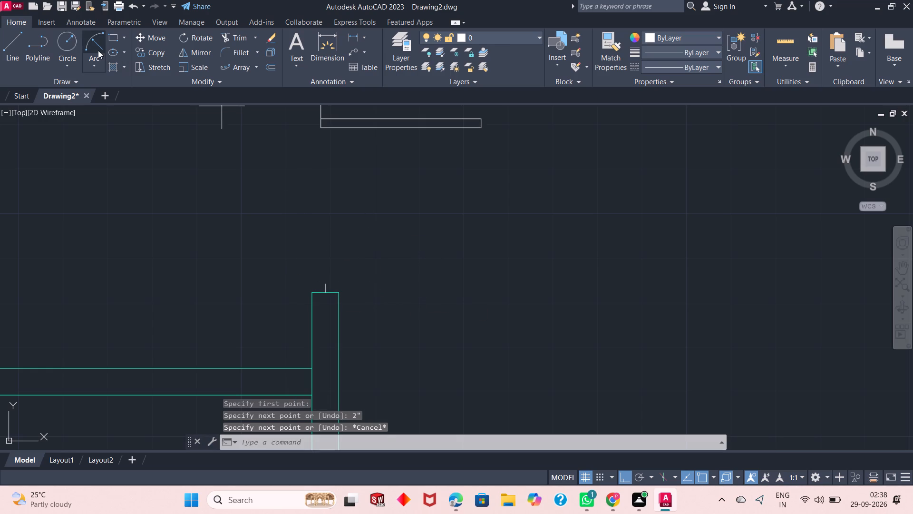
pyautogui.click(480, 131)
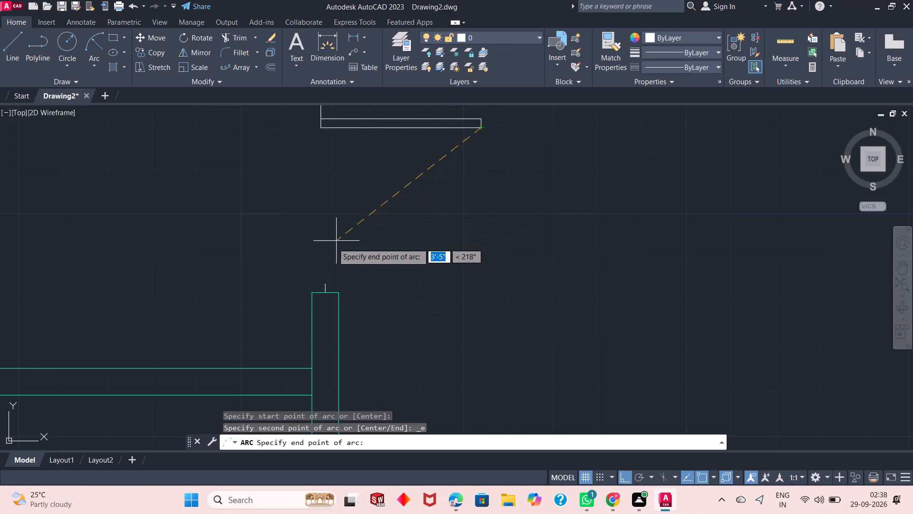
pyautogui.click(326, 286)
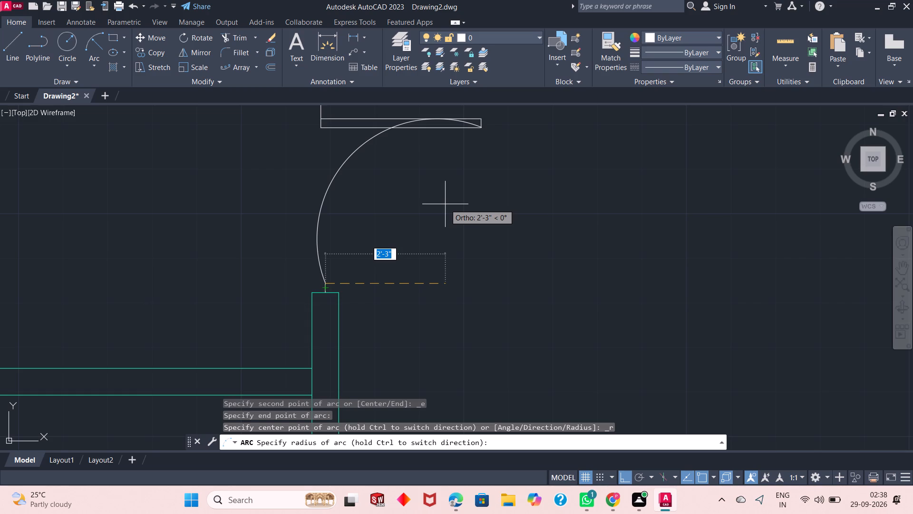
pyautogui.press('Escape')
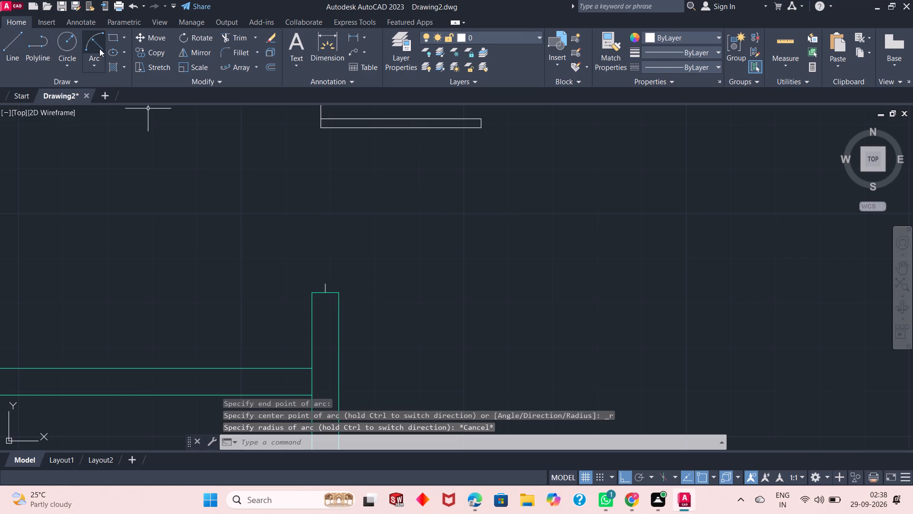
# Draw the door swing arc from the top of the 2" line to the leaf's outer lower corner with a 3' radius.
pyautogui.click(100, 49)
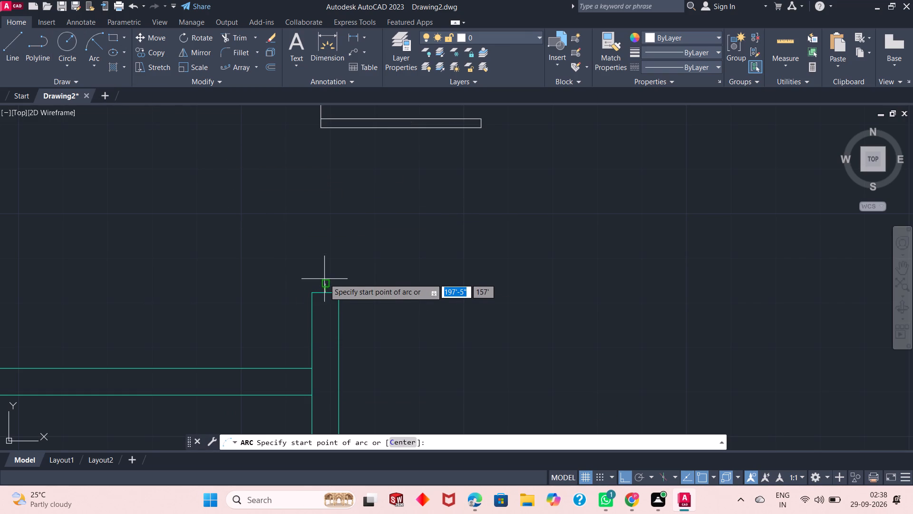
pyautogui.click(324, 282)
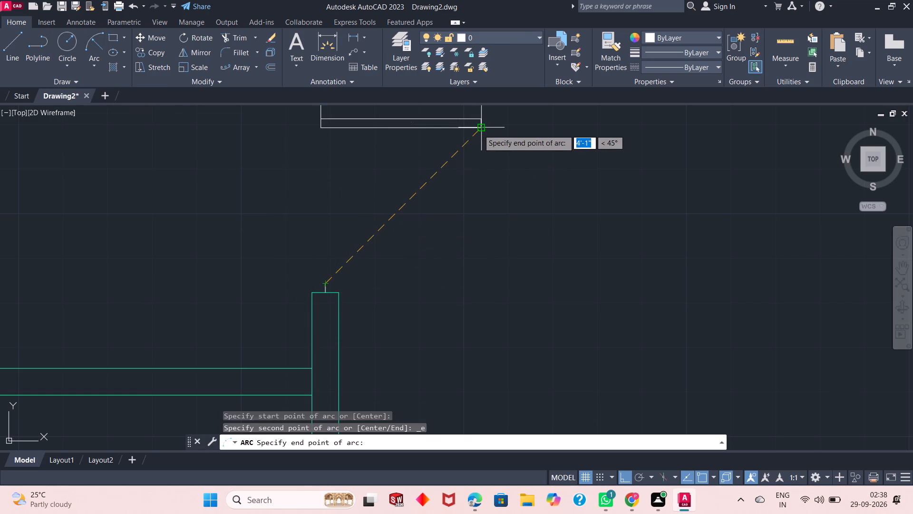
pyautogui.click(480, 129)
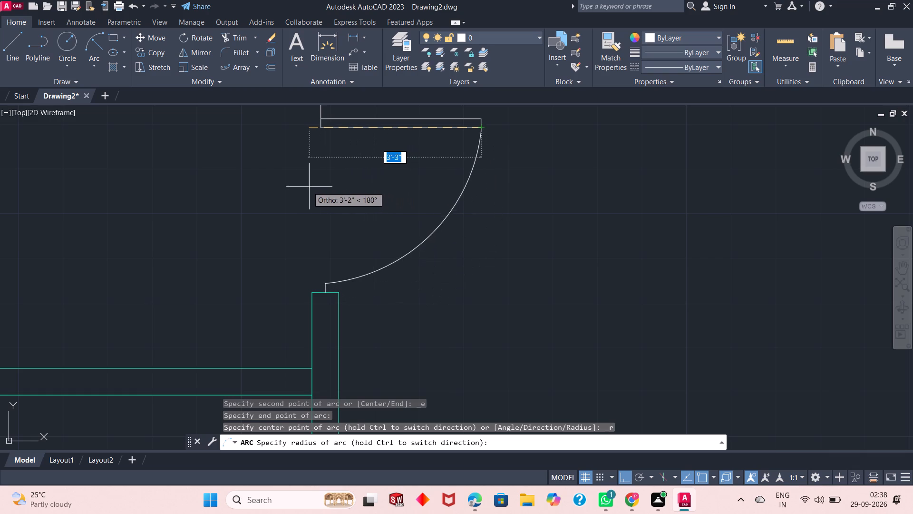
pyautogui.write("3'")
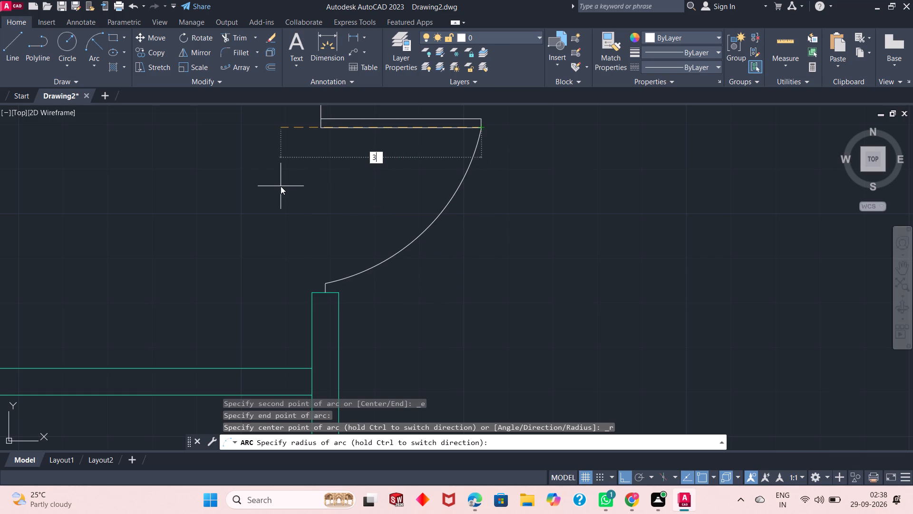
pyautogui.press('Return')
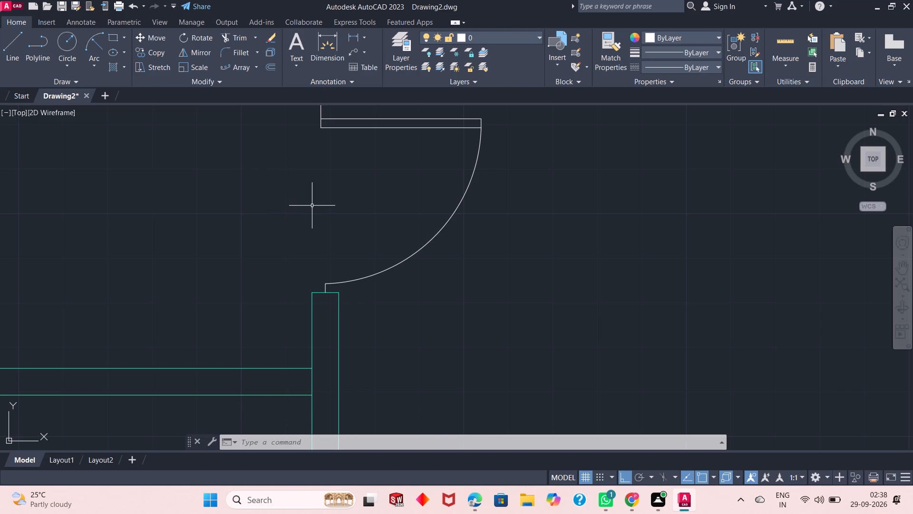
# On Layer1, draw a short vertical line across the lower-left room's bottom wall, just right of the room's inner left corner.
pyautogui.scroll(-2, 314, 206)
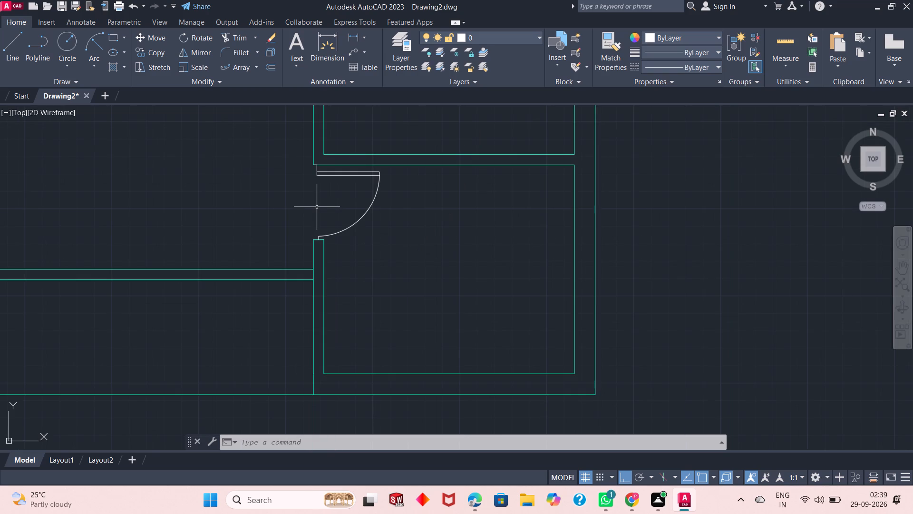
pyautogui.scroll(-1, 317, 208)
pyautogui.scroll(-1, 378, 244)
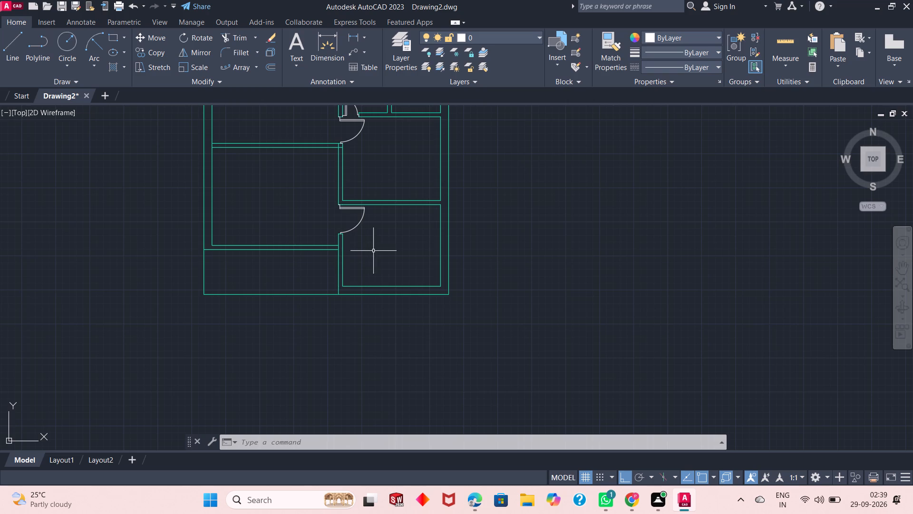
pyautogui.scroll(-1, 373, 251)
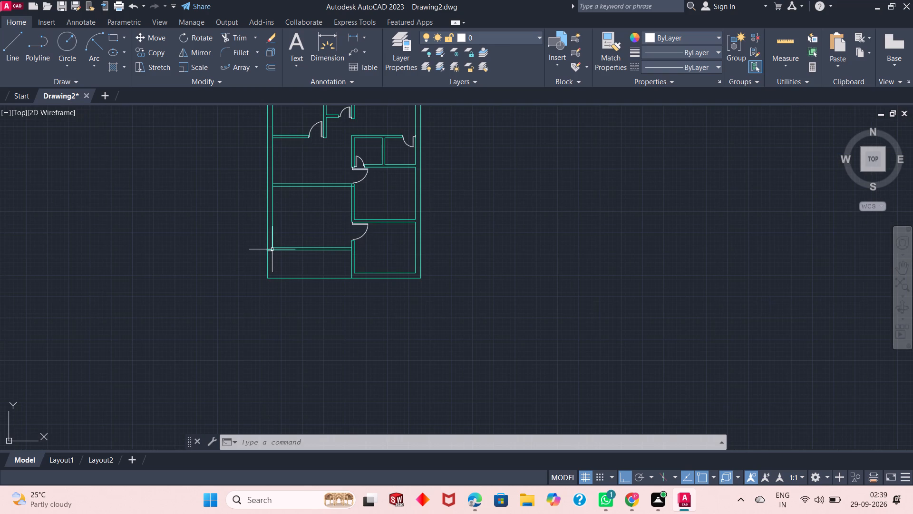
pyautogui.scroll(4, 272, 249)
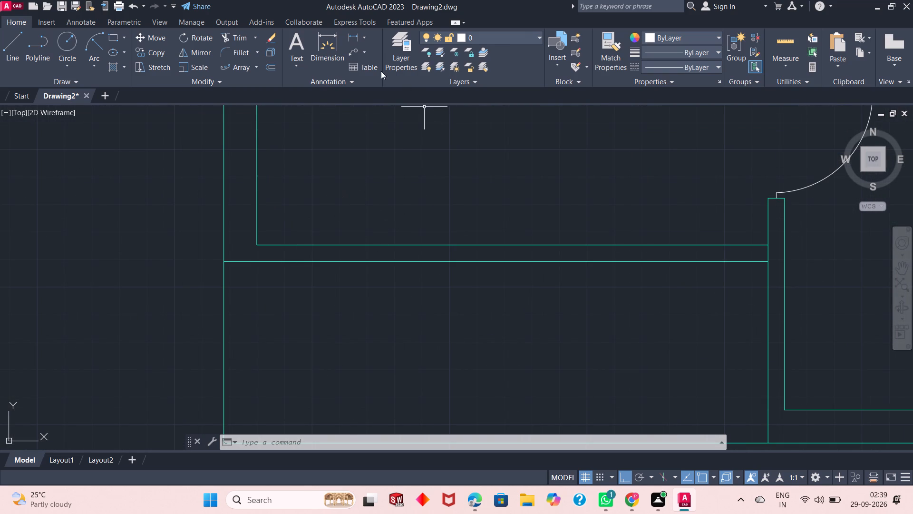
pyautogui.click(505, 39)
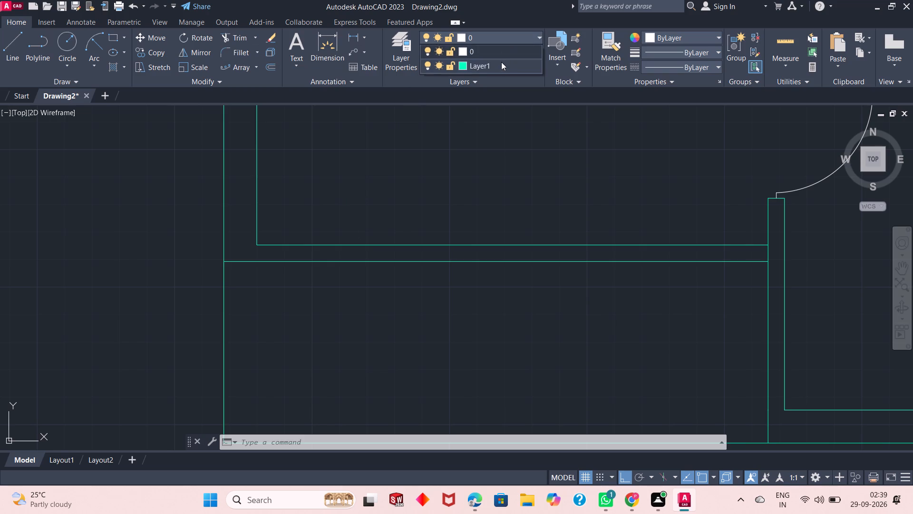
pyautogui.click(500, 67)
pyautogui.click(19, 55)
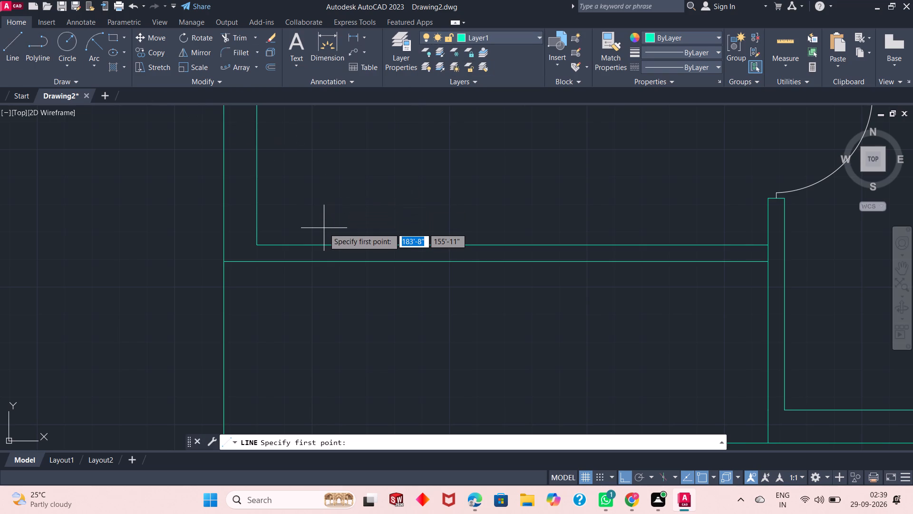
pyautogui.click(283, 246)
pyautogui.click(284, 262)
pyautogui.rightClick(301, 216)
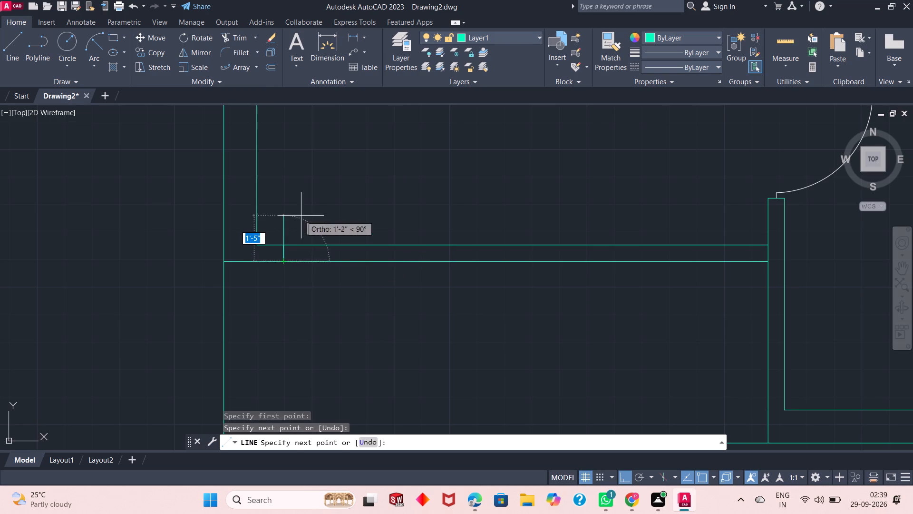
pyautogui.click(335, 224)
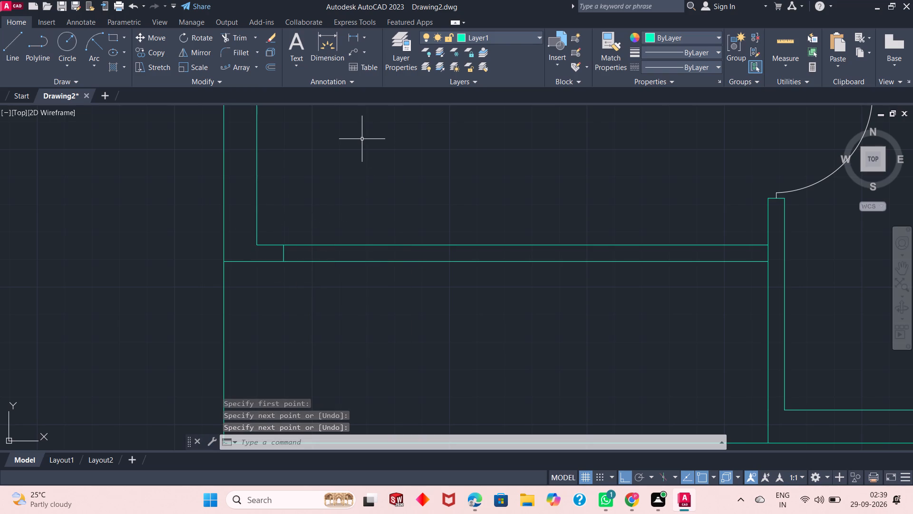
# Offset the short cross-wall line 4' to the right to mark the other side of the doorway.
pyautogui.click(268, 70)
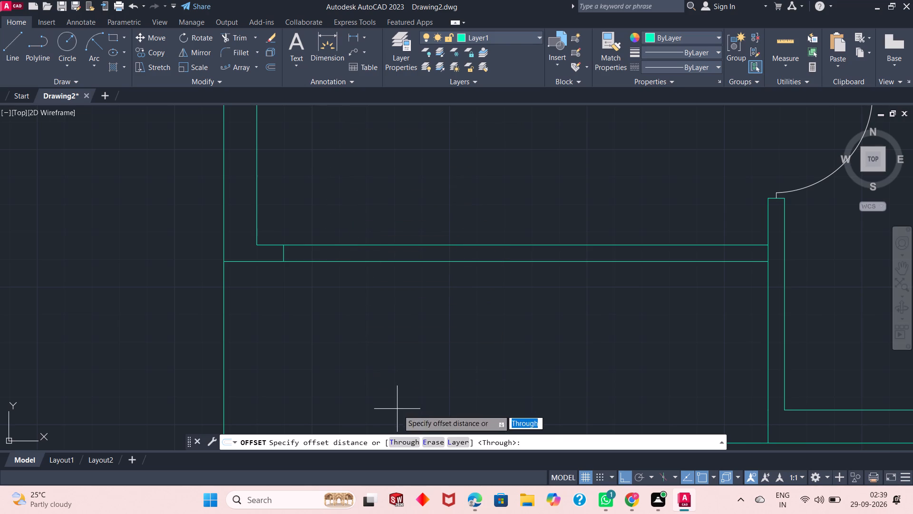
pyautogui.click(403, 444)
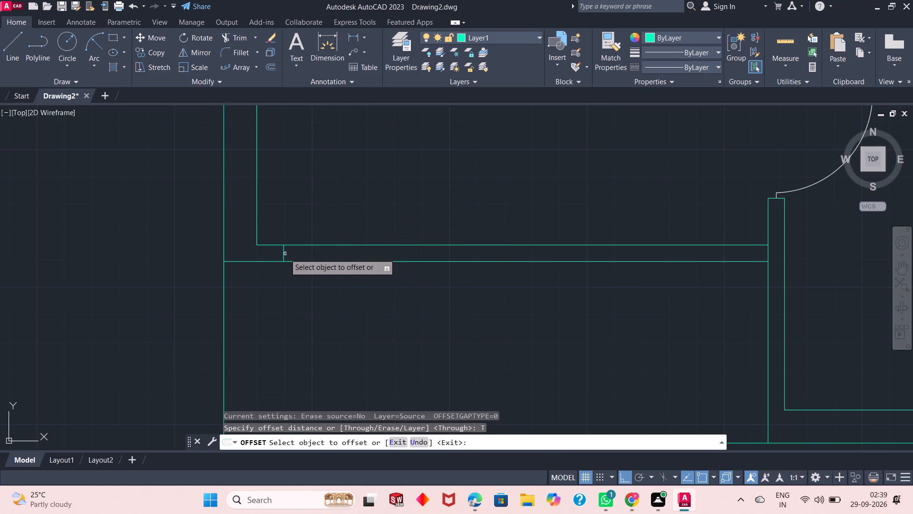
pyautogui.click(284, 253)
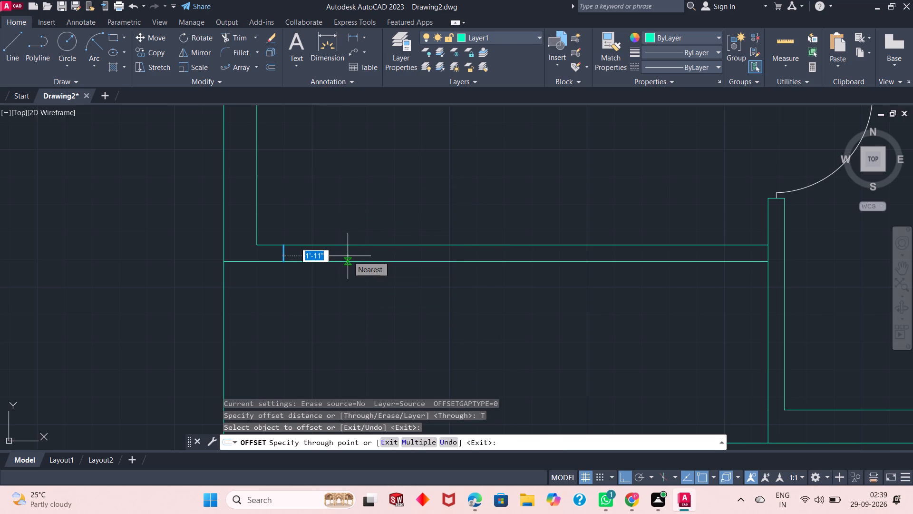
pyautogui.write("4'")
pyautogui.press('Return')
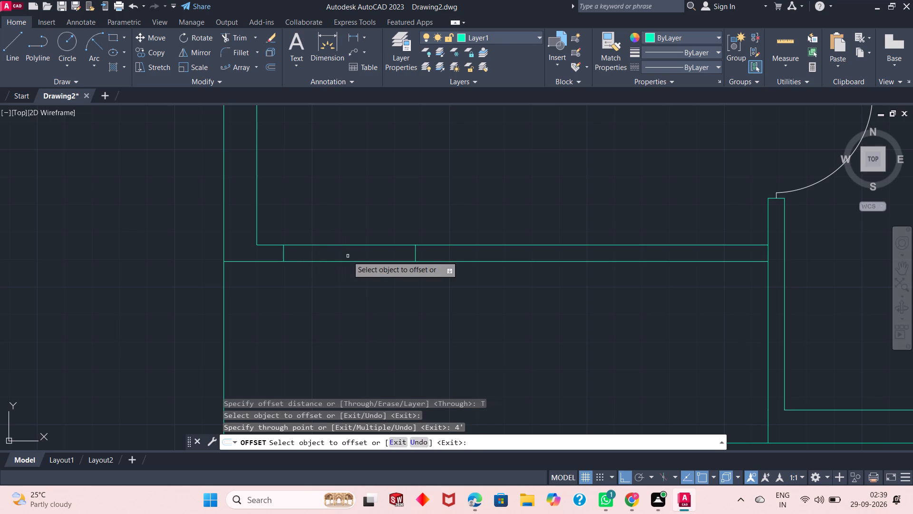
pyautogui.rightClick(335, 159)
pyautogui.click(345, 165)
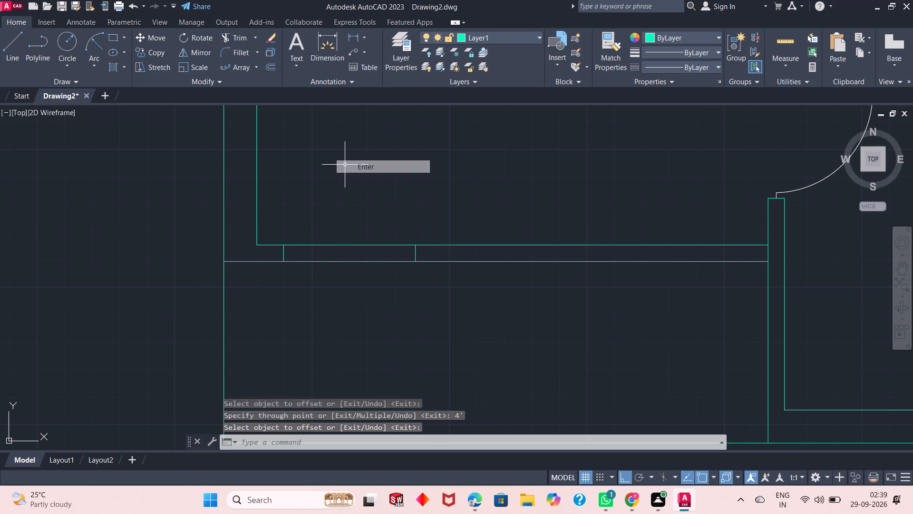
# Make layer 0 current and trim both bottom wall lines between the two cross-wall lines to open the doorway.
pyautogui.click(484, 39)
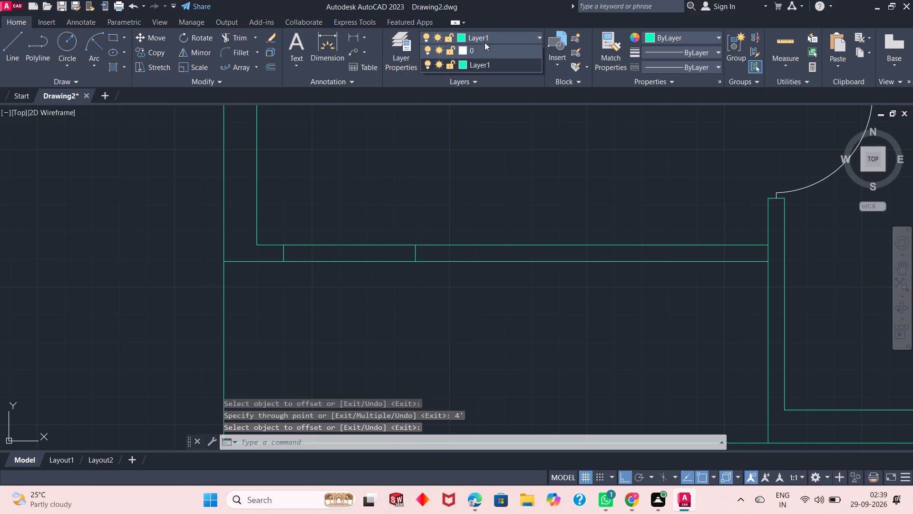
pyautogui.click(485, 46)
pyautogui.click(225, 36)
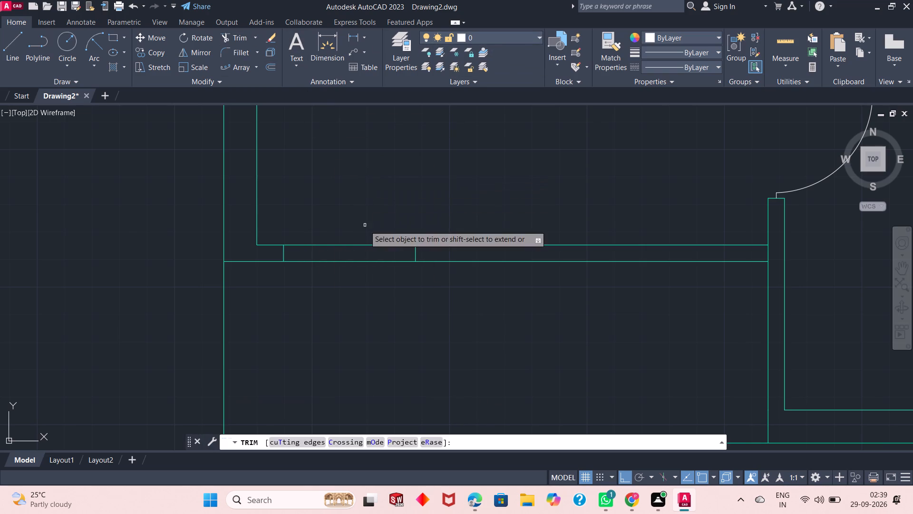
pyautogui.click(365, 226)
pyautogui.click(357, 287)
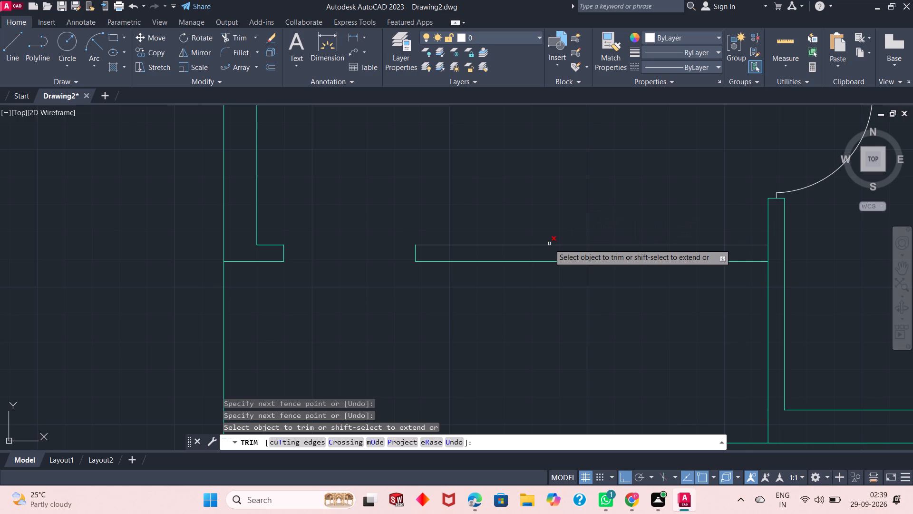
pyautogui.rightClick(113, 226)
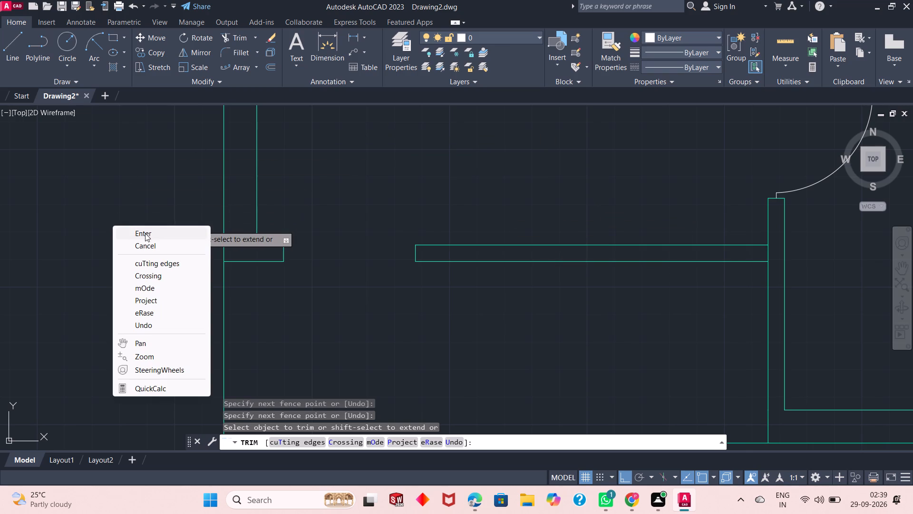
pyautogui.click(145, 233)
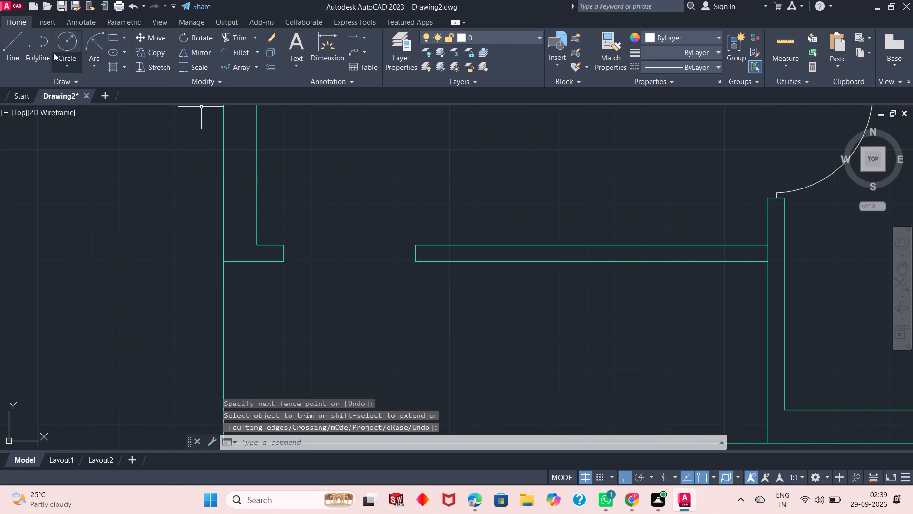
# Draw a line from the bottom corner of the new doorway's left jamb, 2" up and 2" right, for the door hinge.
pyautogui.click(16, 48)
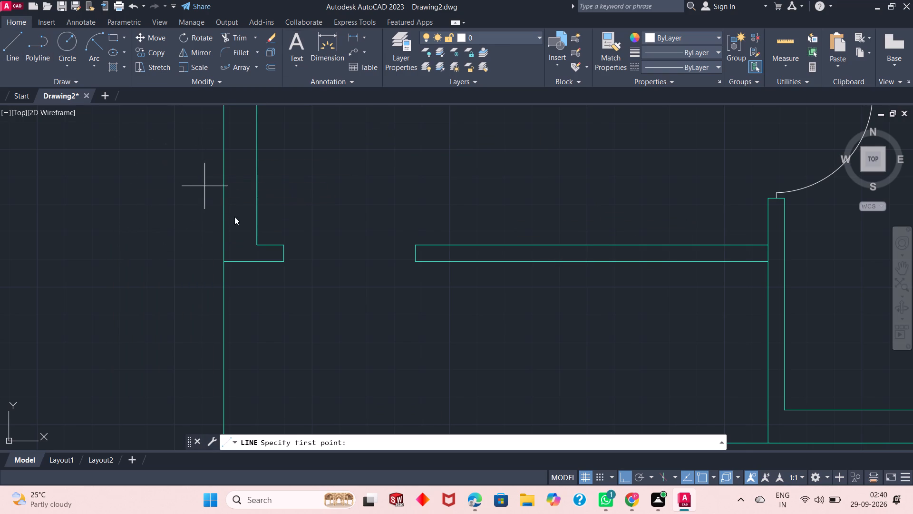
pyautogui.scroll(2, 300, 247)
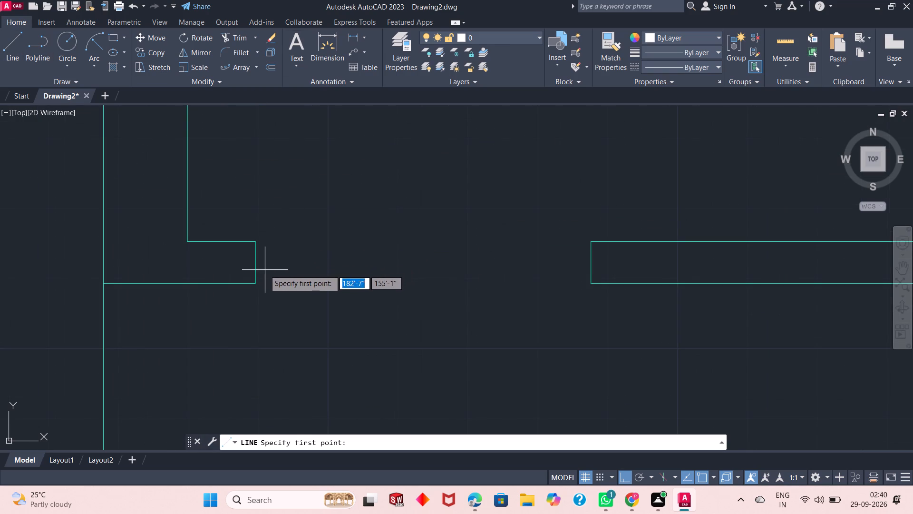
pyautogui.click(254, 281)
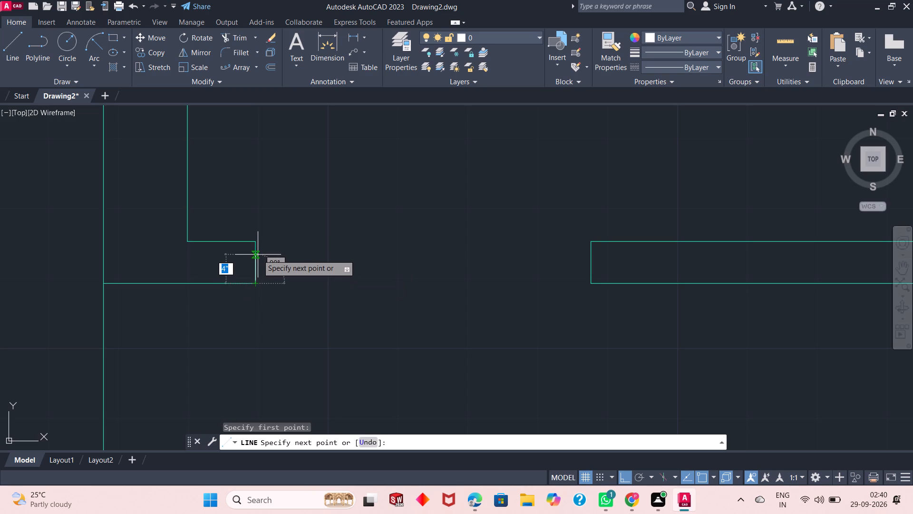
pyautogui.write("2'")
pyautogui.press('BackSpace')
pyautogui.hotkey('shift', '"')
pyautogui.press('Return')
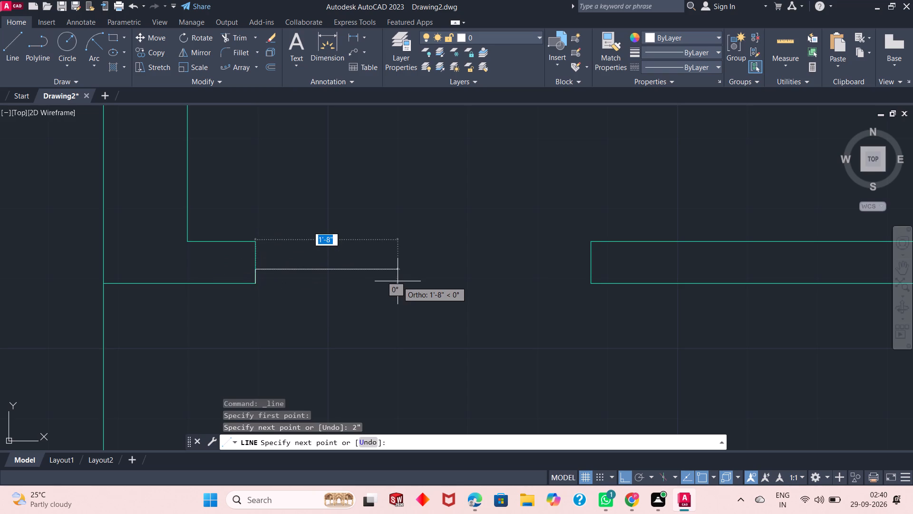
pyautogui.press('3')
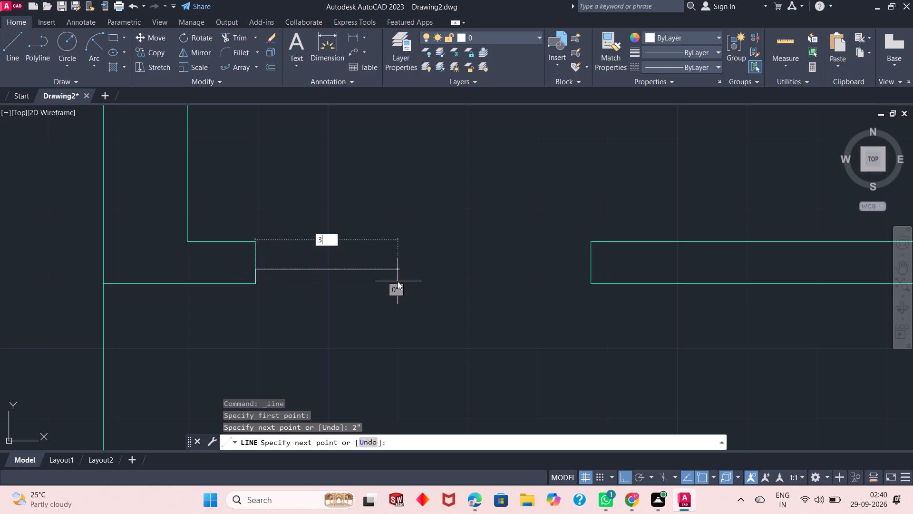
pyautogui.press('BackSpace')
pyautogui.write('2"')
pyautogui.press('Return')
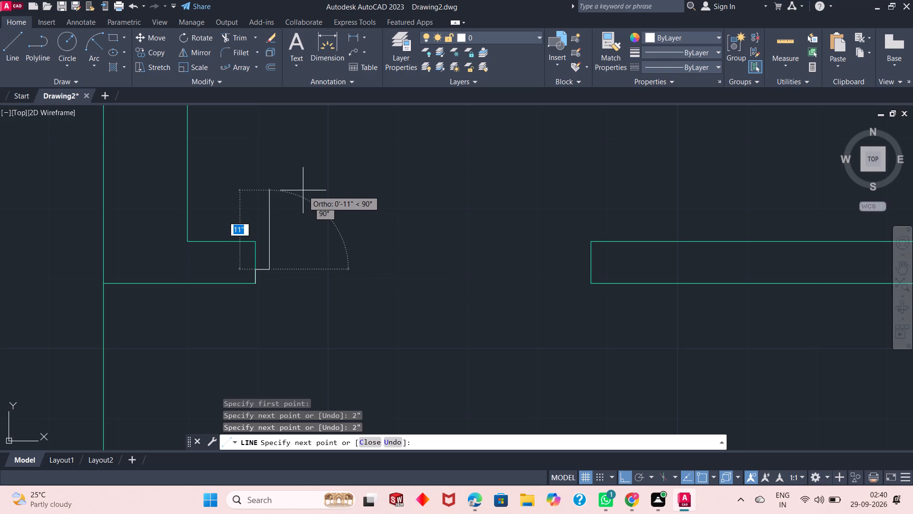
# Continue the line into a closed door leaf: 4' up, 2" right, 4' down, and back to the leaf's lower-left corner.
pyautogui.write("4'")
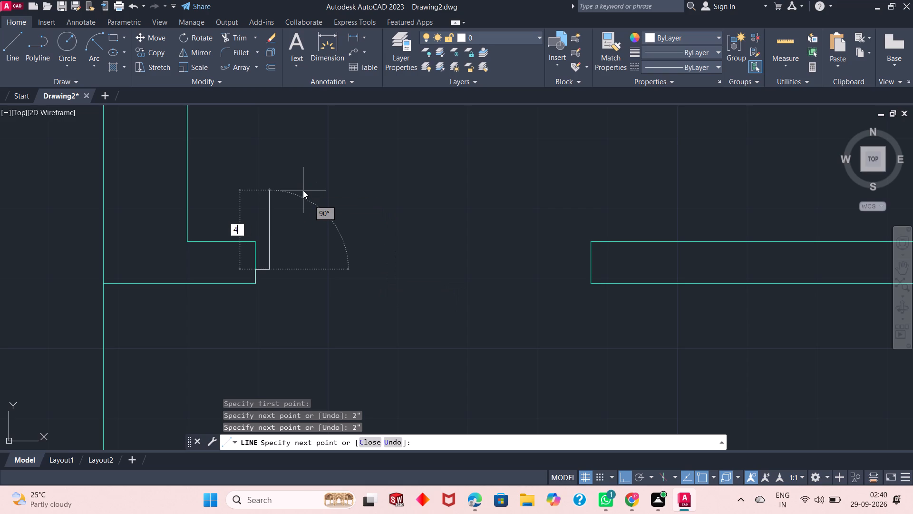
pyautogui.press('Return')
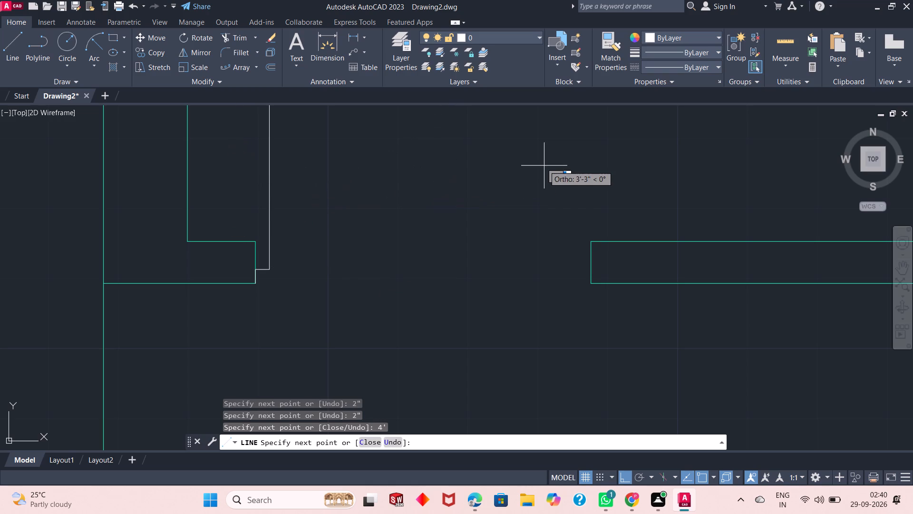
pyautogui.scroll(-3, 544, 165)
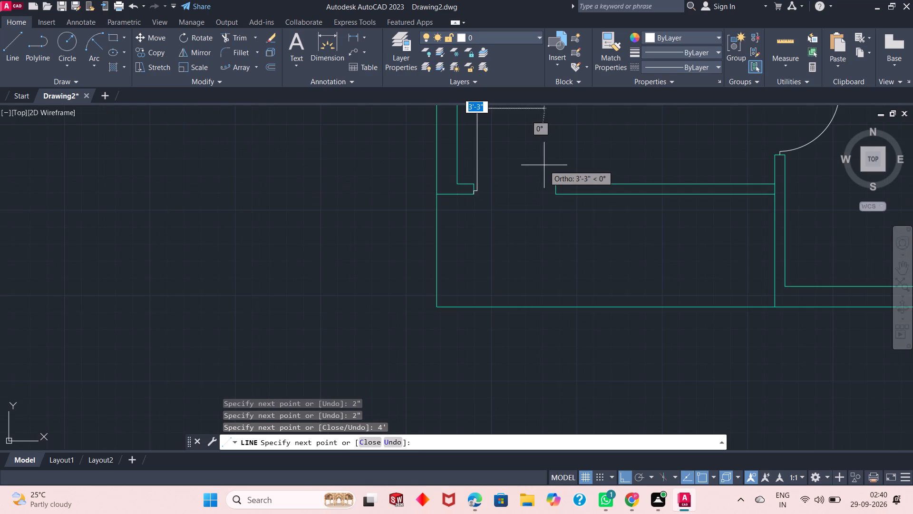
pyautogui.scroll(-1, 309, 349)
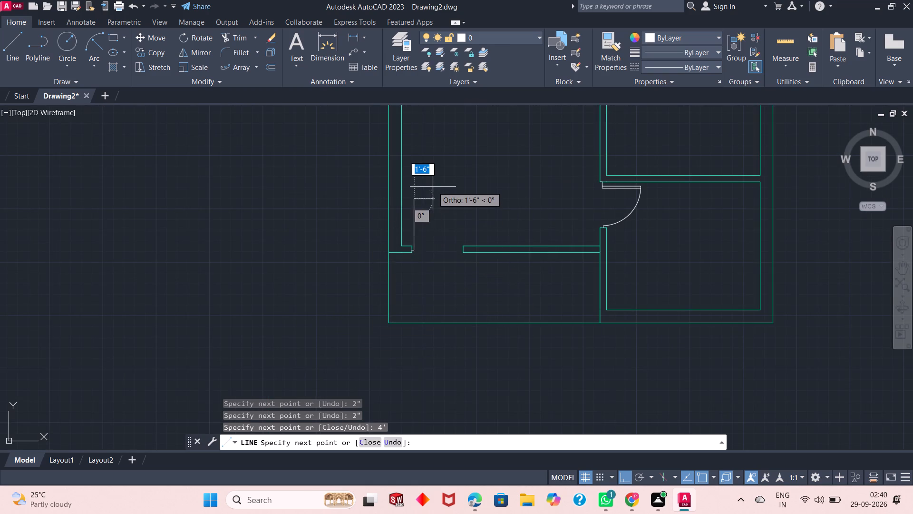
pyautogui.scroll(2, 436, 187)
pyautogui.scroll(1, 406, 240)
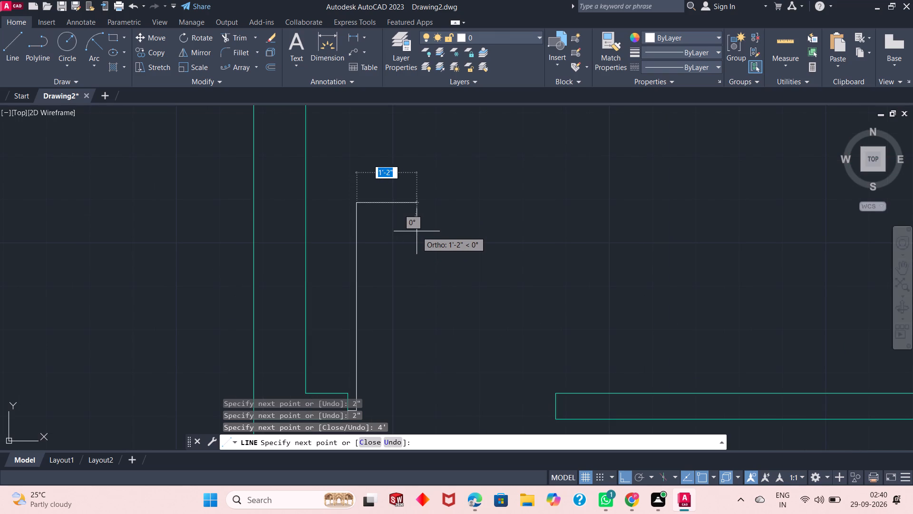
pyautogui.write('2"')
pyautogui.press('Return')
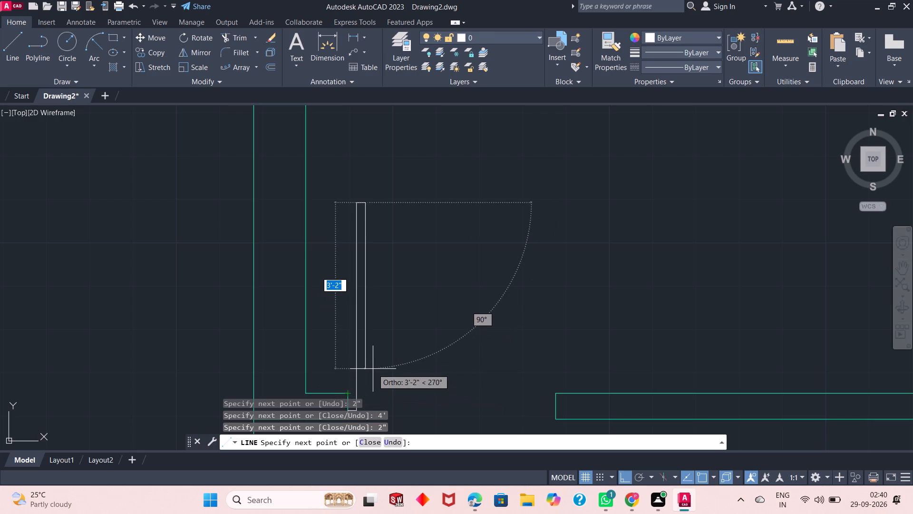
pyautogui.press('4')
pyautogui.press("'")
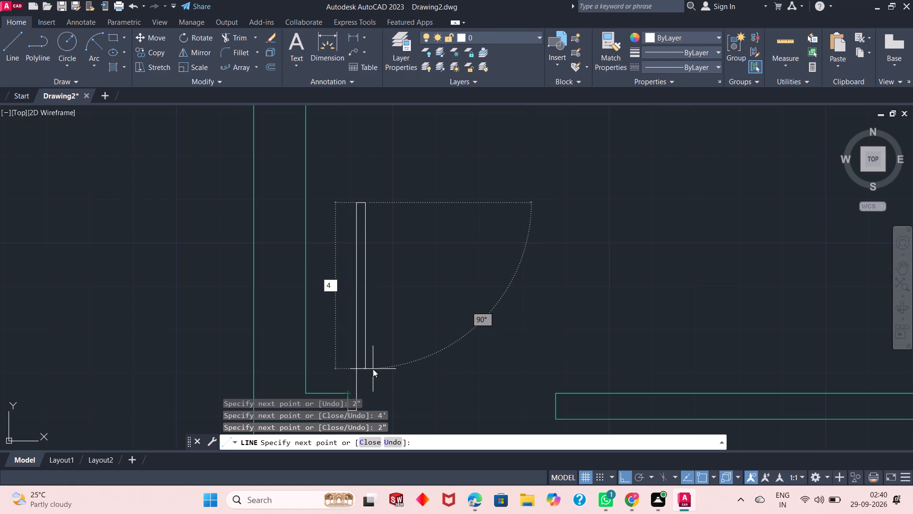
pyautogui.press('Return')
pyautogui.scroll(-1, 505, 249)
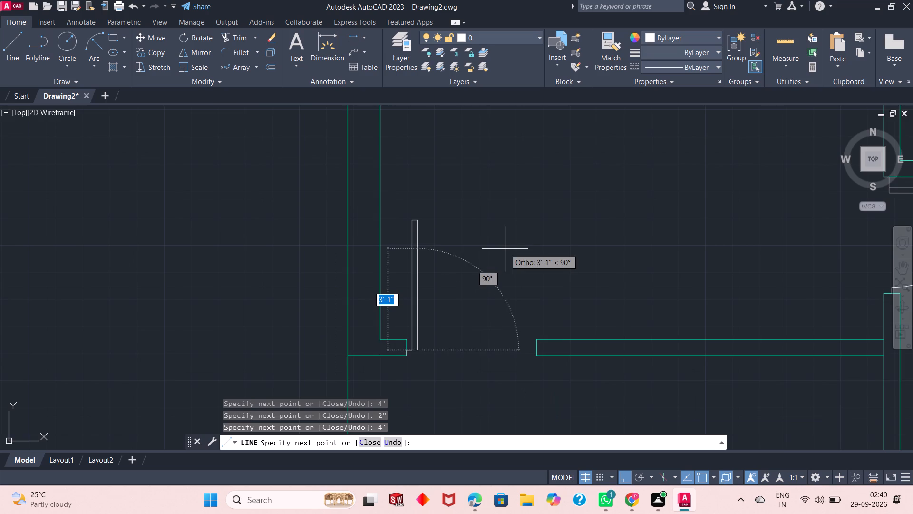
pyautogui.scroll(2, 466, 359)
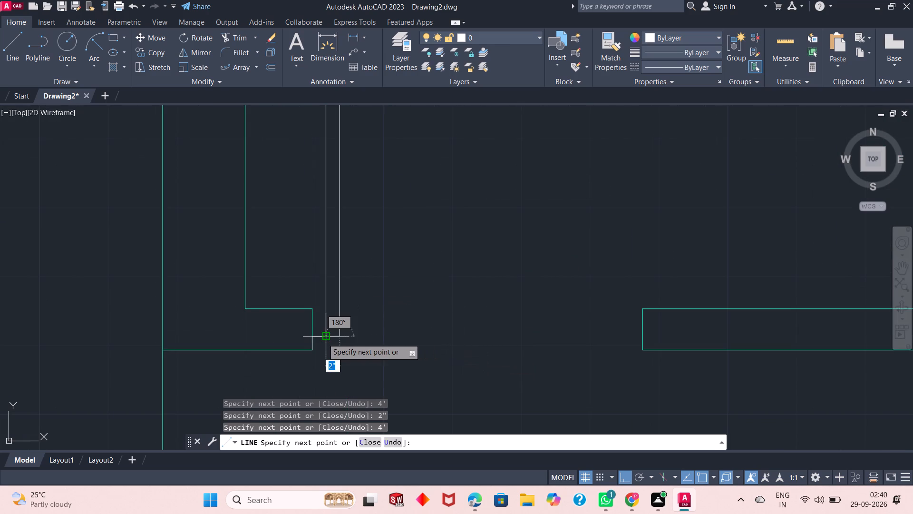
pyautogui.click(322, 340)
pyautogui.rightClick(379, 316)
pyautogui.click(405, 324)
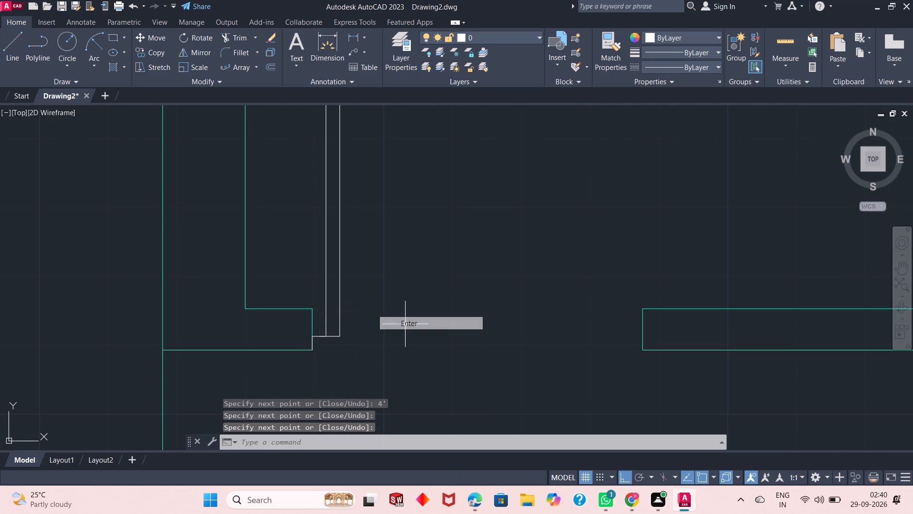
# Draw a 2" horizontal line leftward into the doorway from the midpoint of its right jamb.
pyautogui.click(13, 43)
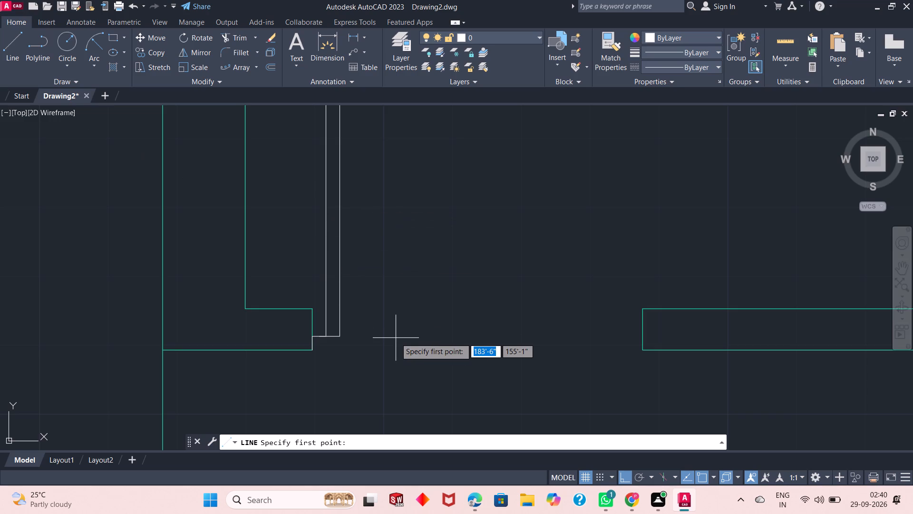
pyautogui.click(642, 331)
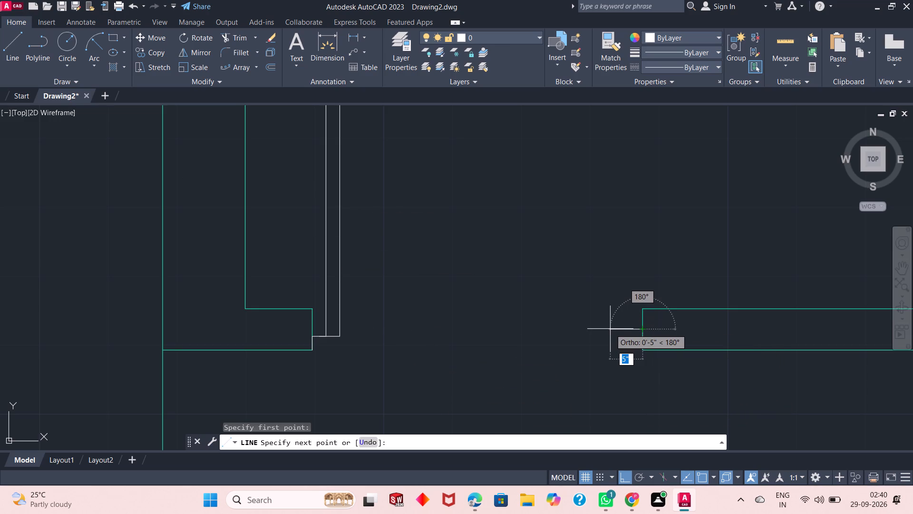
pyautogui.write('2"')
pyautogui.press('Return')
pyautogui.press('Return')
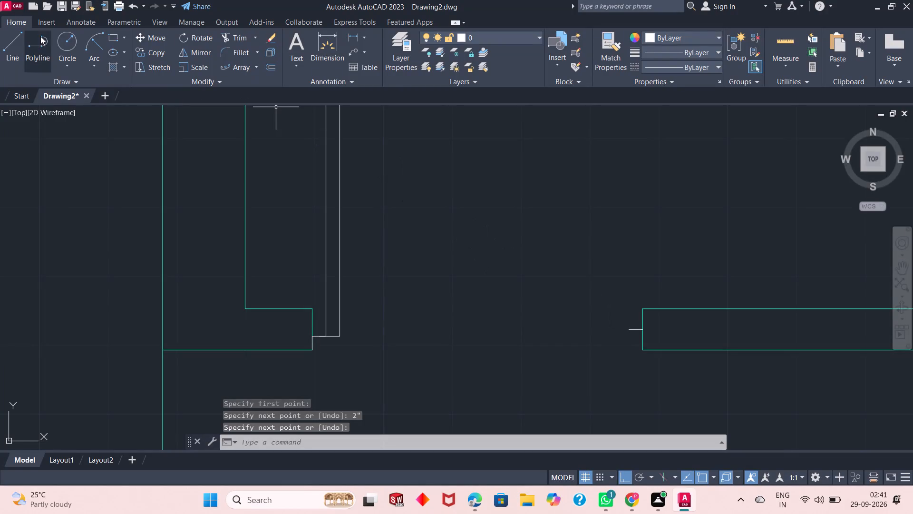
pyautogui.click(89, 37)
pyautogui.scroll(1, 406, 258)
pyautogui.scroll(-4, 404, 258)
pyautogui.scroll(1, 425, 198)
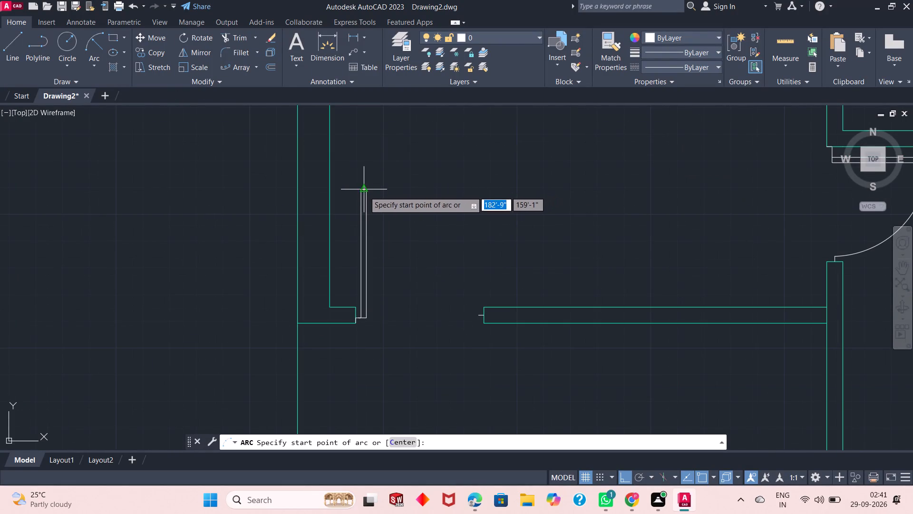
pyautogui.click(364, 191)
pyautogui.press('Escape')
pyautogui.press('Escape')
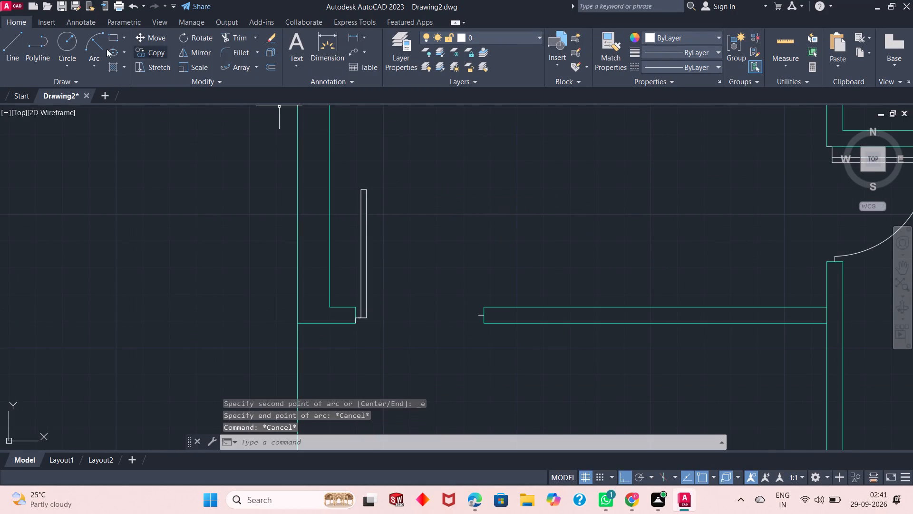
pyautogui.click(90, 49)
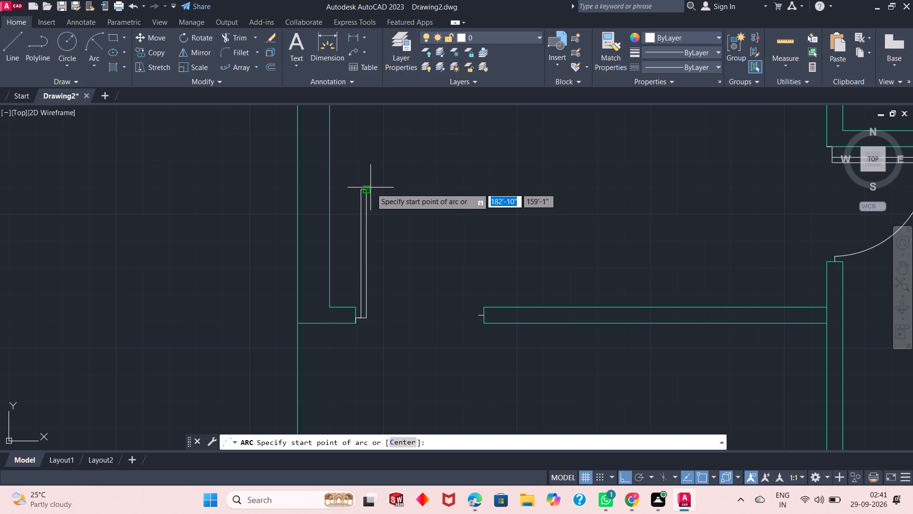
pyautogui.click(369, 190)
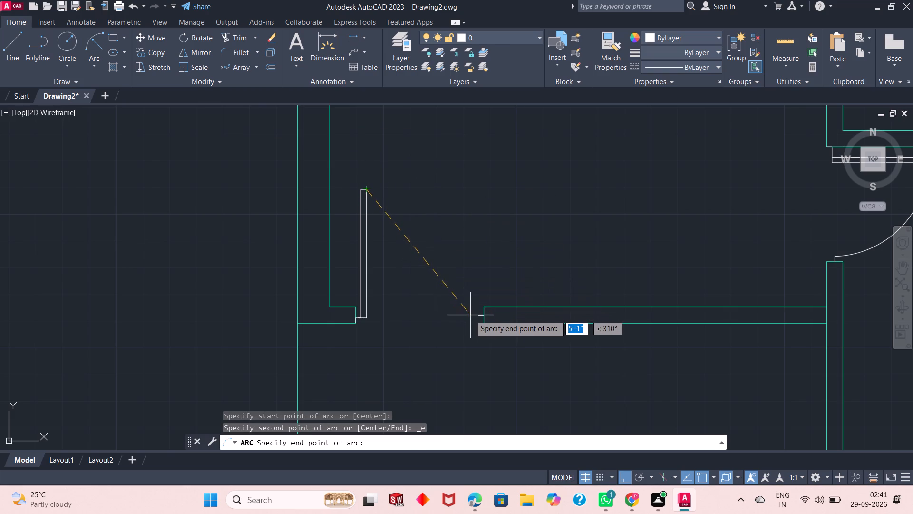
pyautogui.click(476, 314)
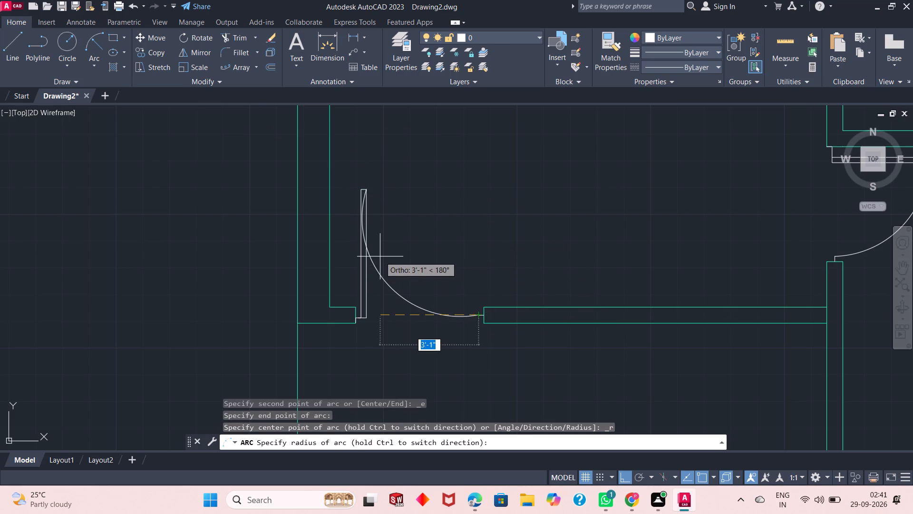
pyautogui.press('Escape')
# Draw the door swing arc from the left end of the 2" jamb line to the leaf's upper-right corner with a 4' radius.
pyautogui.scroll(-2, 385, 256)
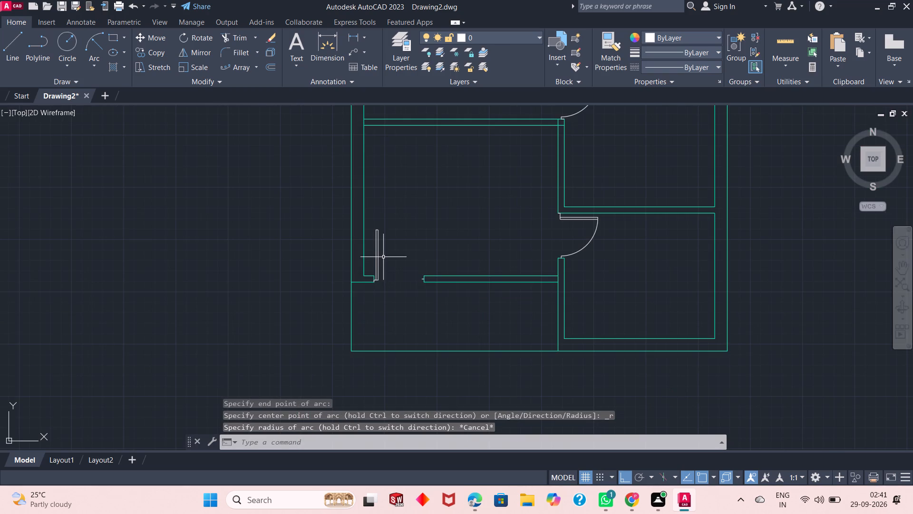
pyautogui.scroll(2, 376, 245)
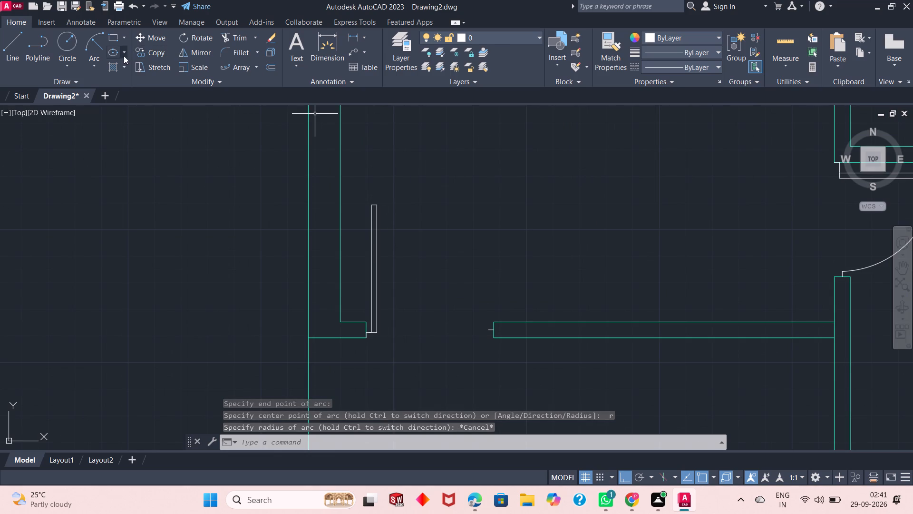
pyautogui.click(95, 45)
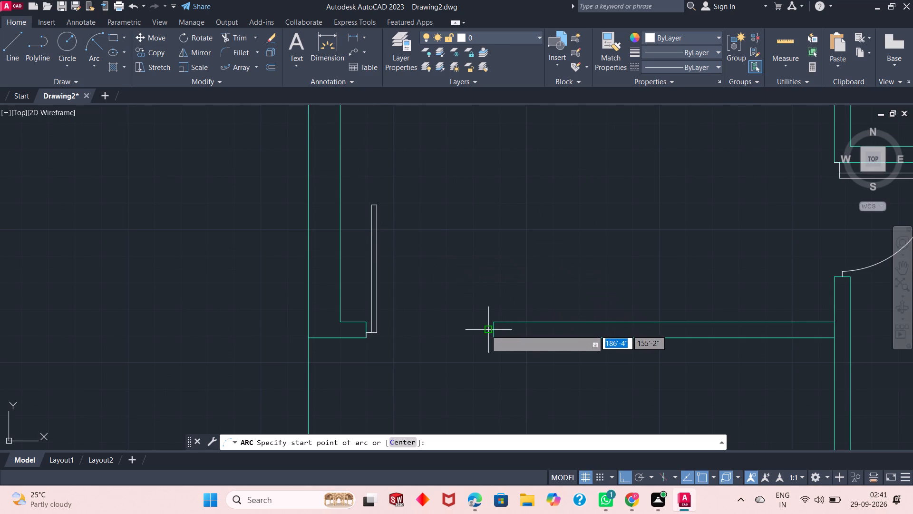
pyautogui.click(486, 330)
pyautogui.click(377, 205)
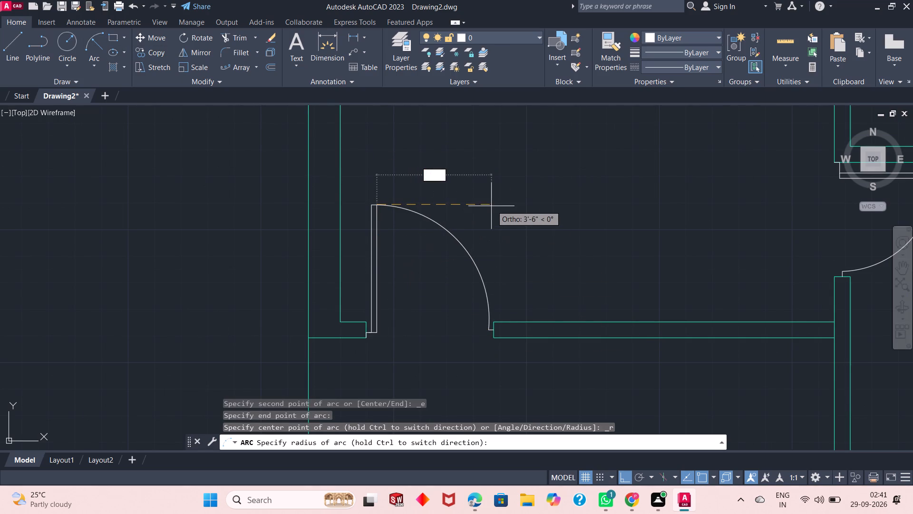
pyautogui.press('4')
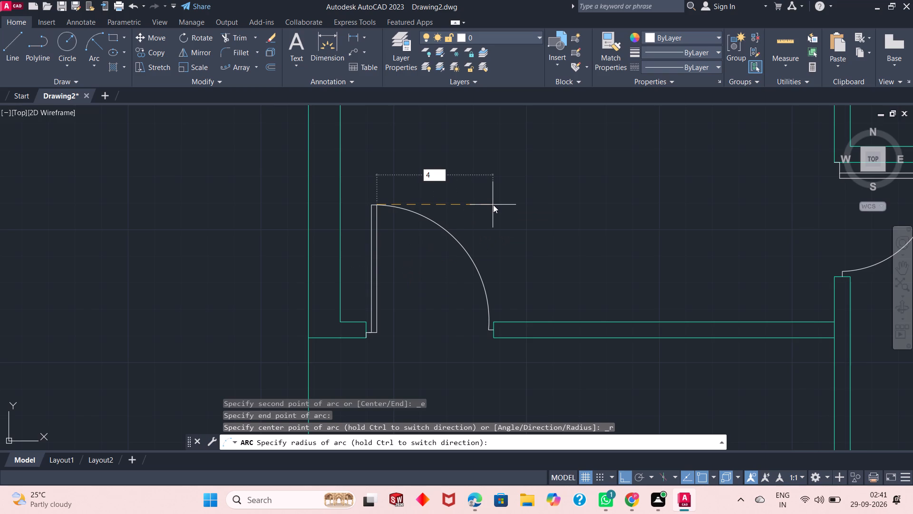
pyautogui.press("'")
pyautogui.press('Return')
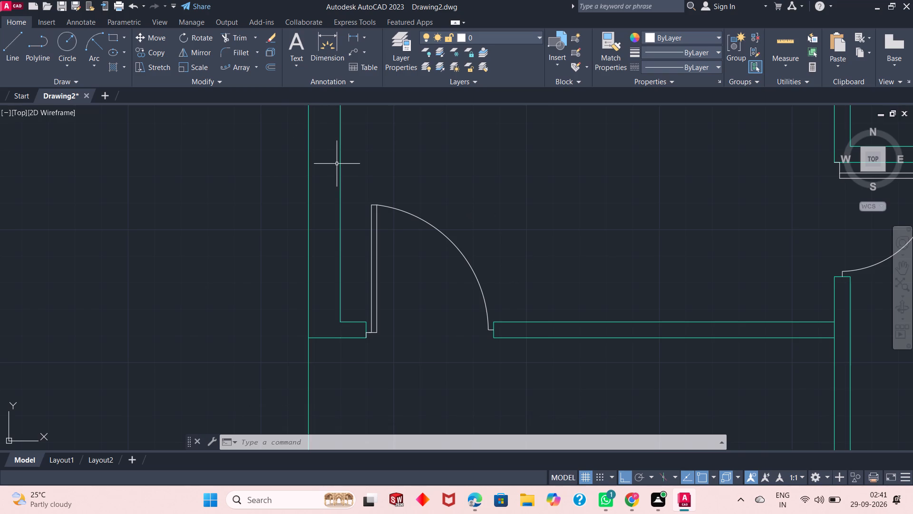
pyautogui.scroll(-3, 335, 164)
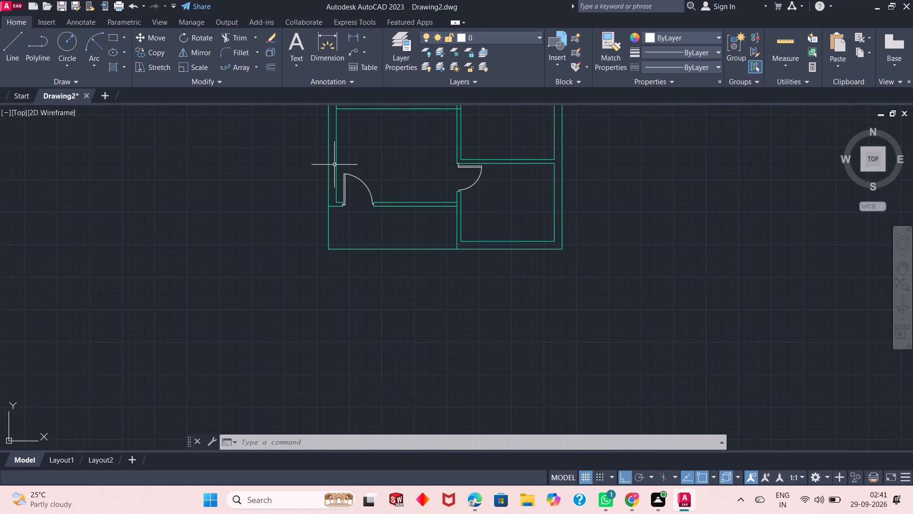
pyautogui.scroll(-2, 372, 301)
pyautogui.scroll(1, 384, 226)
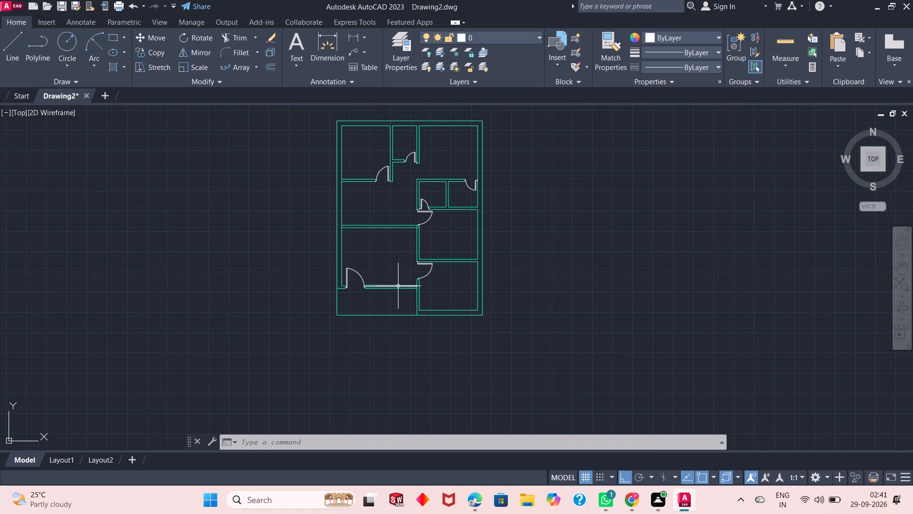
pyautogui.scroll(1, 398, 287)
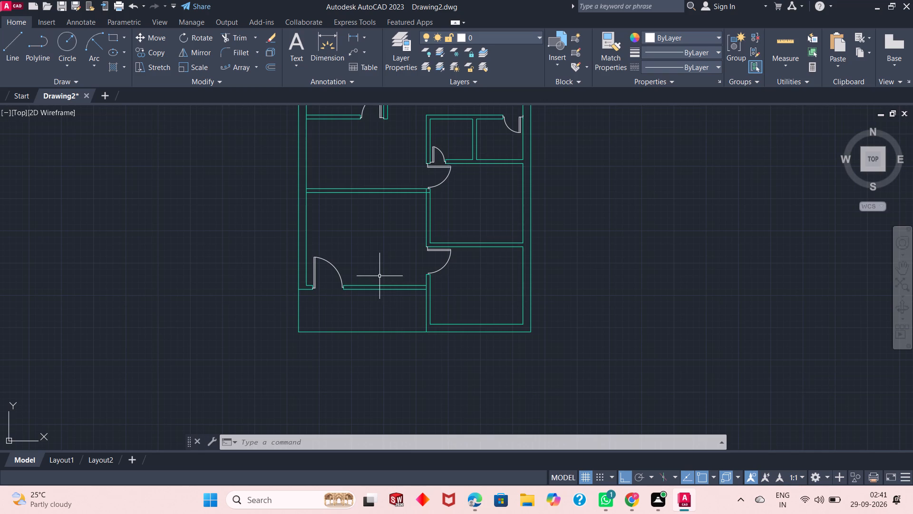
# On Layer1, draw a line across the left exterior wall, aligned with the upper face of the upper-left room's bottom partition.
pyautogui.scroll(-1, 379, 275)
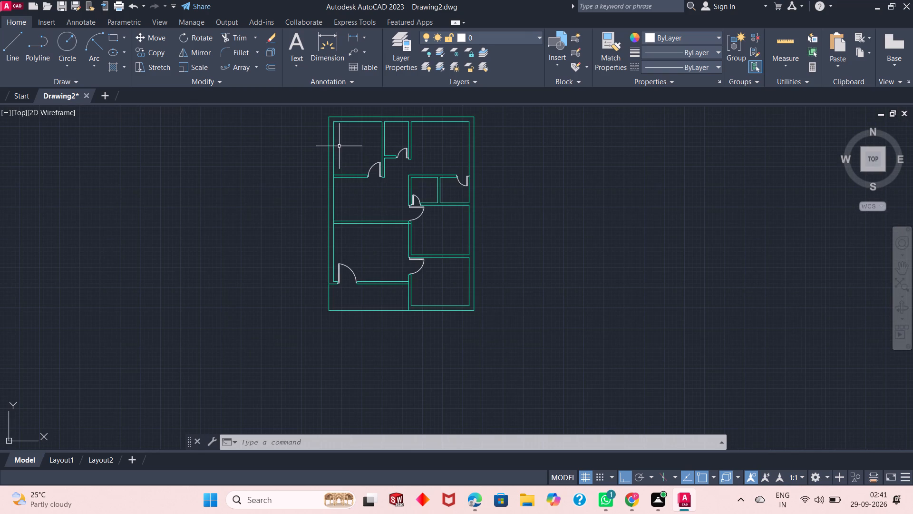
pyautogui.scroll(1, 344, 158)
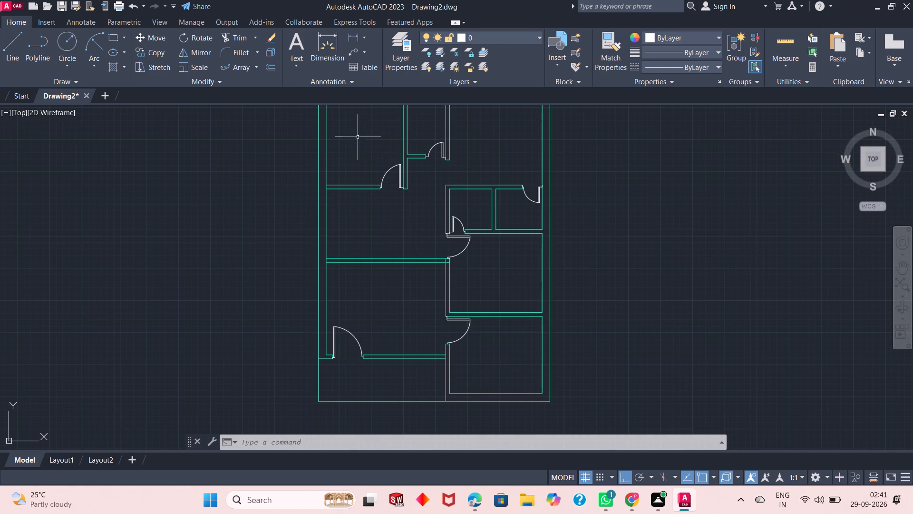
pyautogui.scroll(-1, 358, 137)
pyautogui.scroll(4, 358, 137)
pyautogui.scroll(-1, 314, 243)
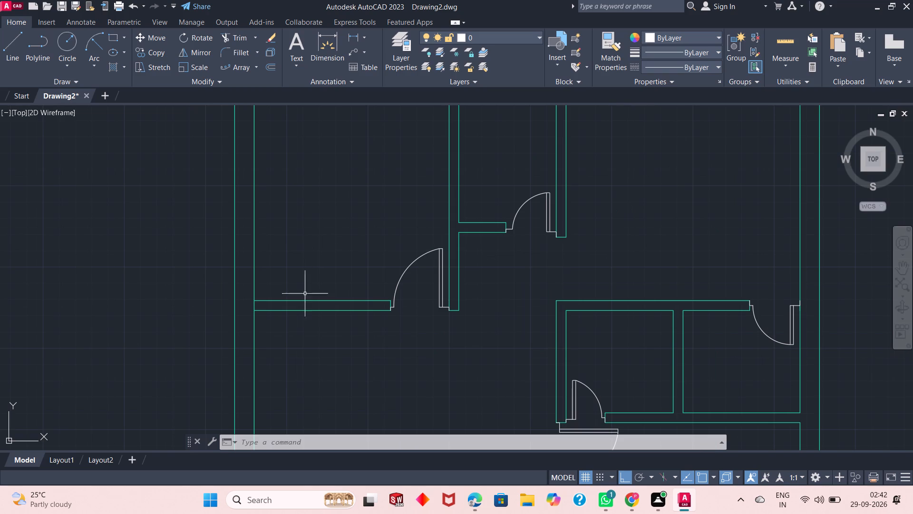
pyautogui.click(478, 40)
pyautogui.click(478, 63)
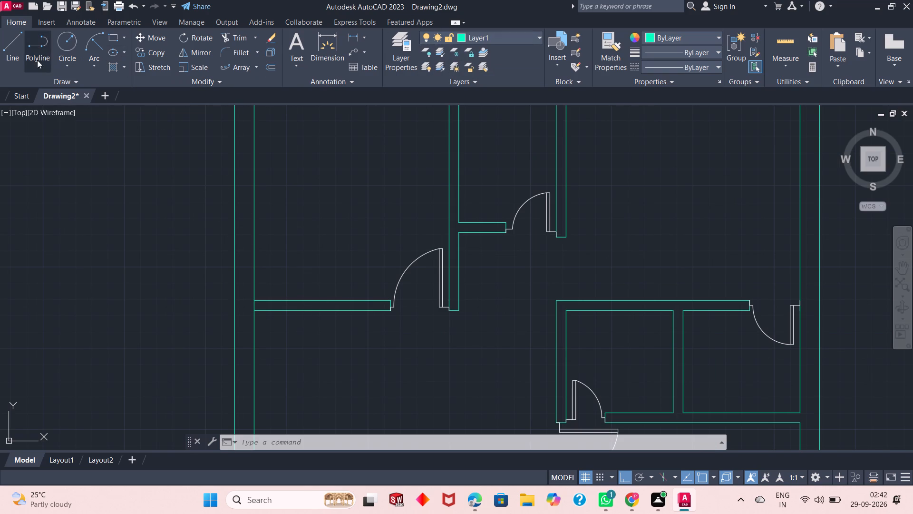
pyautogui.click(23, 52)
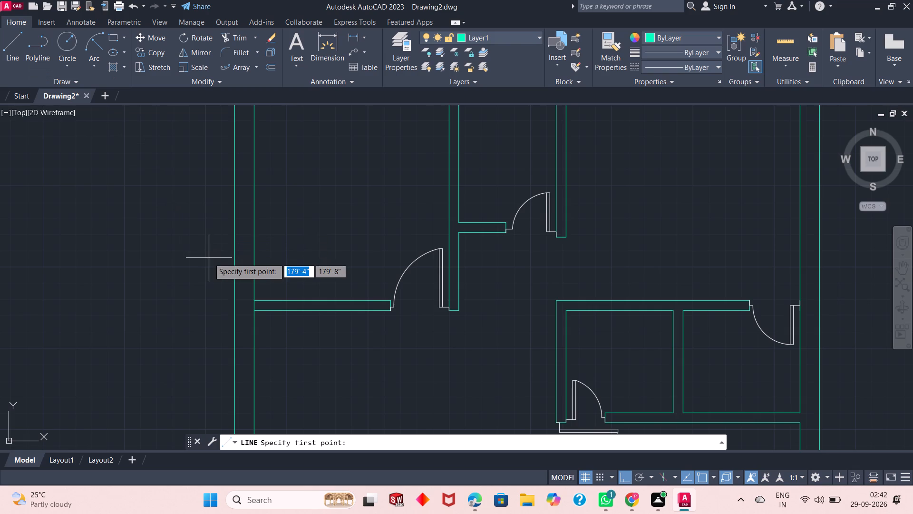
pyautogui.click(257, 300)
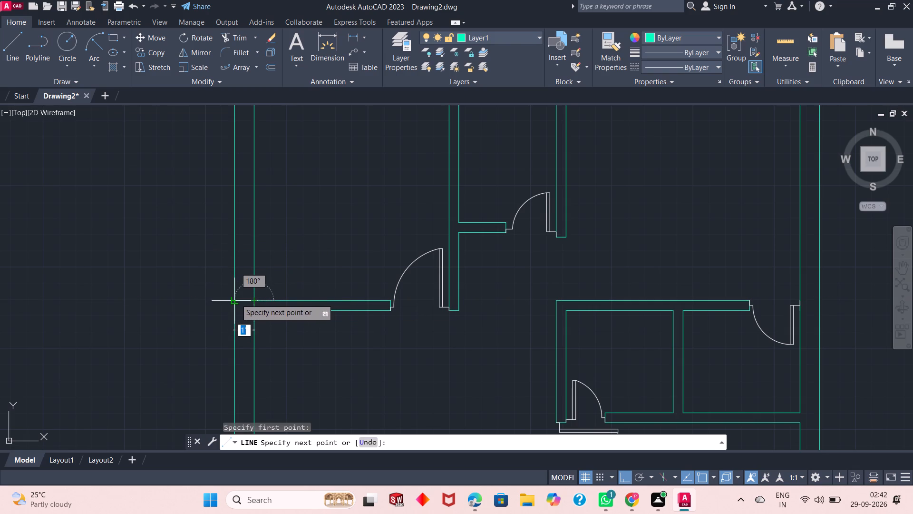
pyautogui.click(236, 299)
pyautogui.rightClick(186, 290)
pyautogui.click(209, 298)
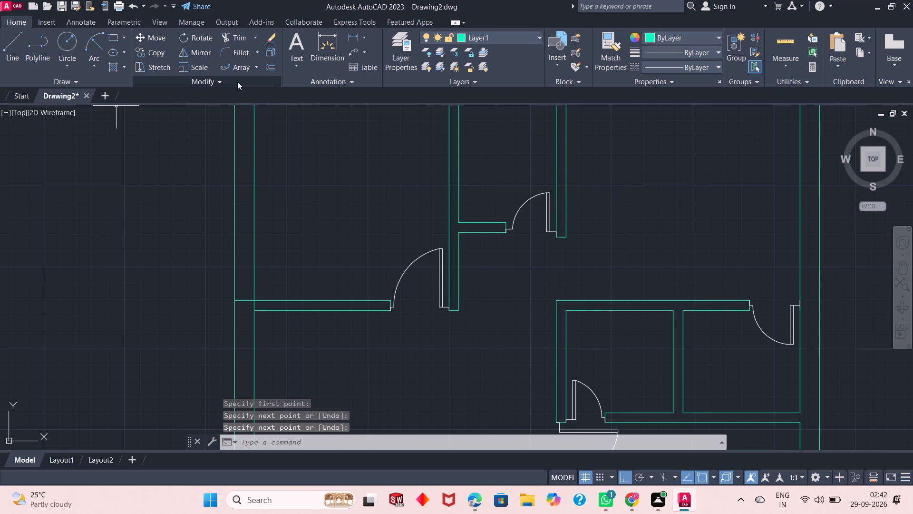
# Offset the new line across the exterior wall 3'7" upward to mark the other side of the doorway.
pyautogui.click(271, 68)
pyautogui.press('space')
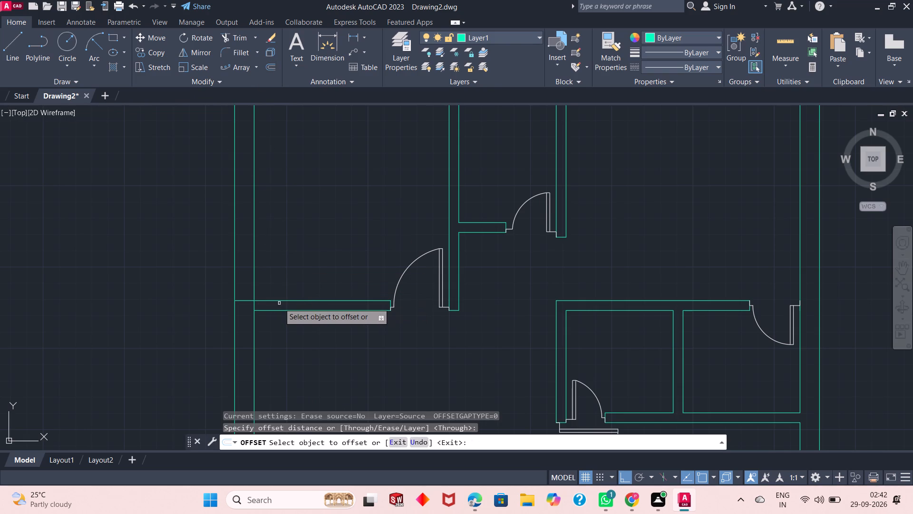
pyautogui.click(246, 301)
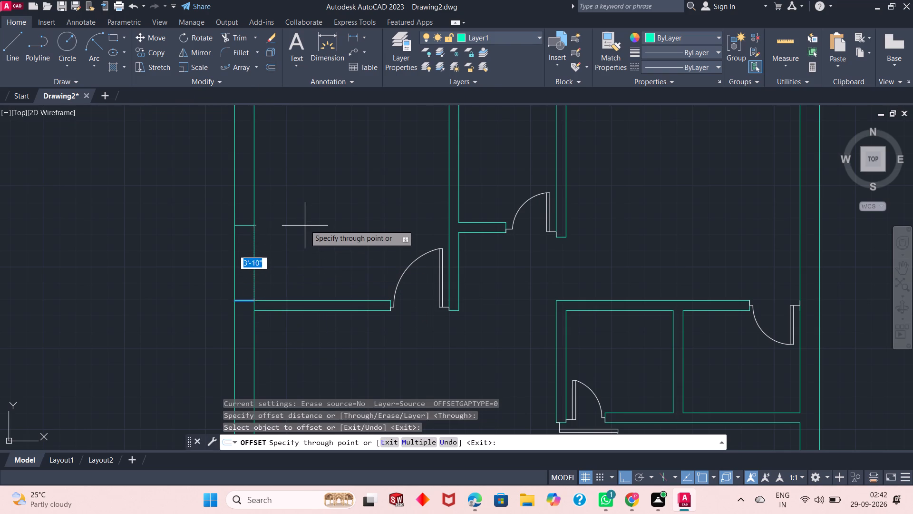
pyautogui.write('3\'7"')
pyautogui.press('Return')
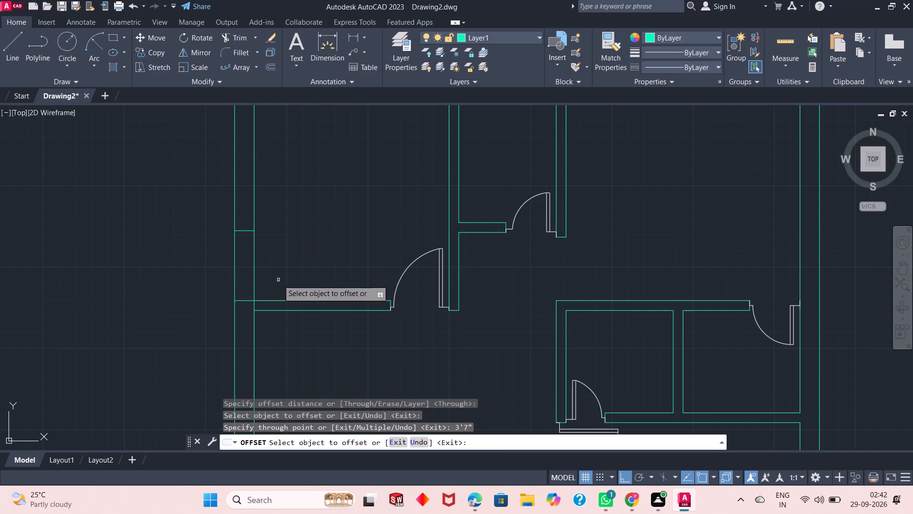
pyautogui.rightClick(291, 237)
pyautogui.click(309, 244)
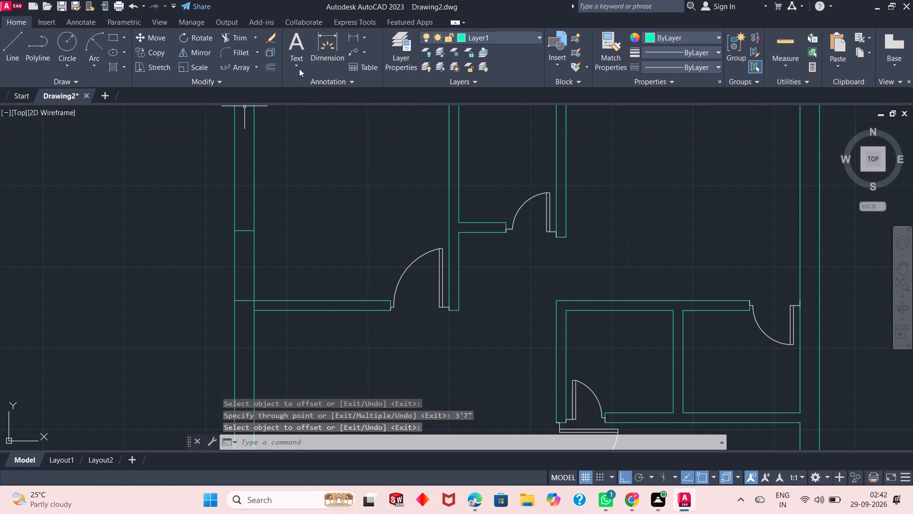
# Trim both faces of the left exterior wall between the two jamb lines to open the doorway.
pyautogui.click(227, 34)
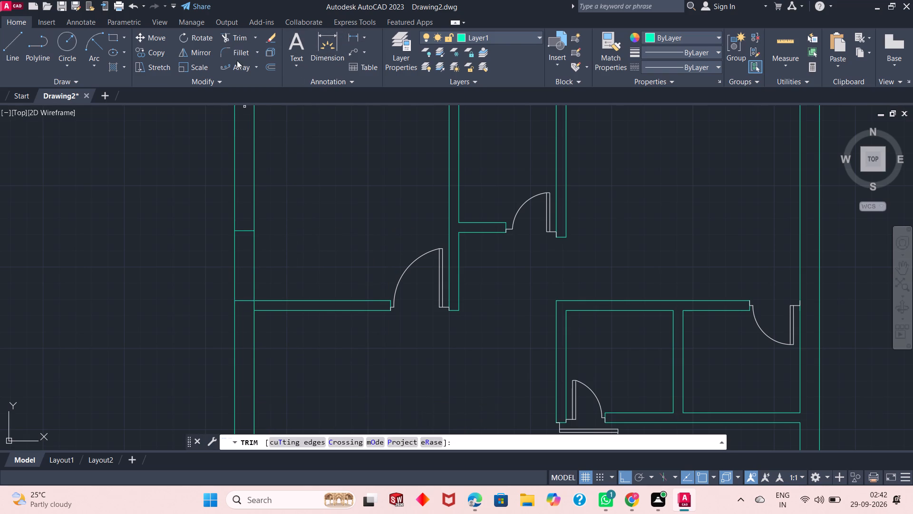
pyautogui.click(275, 247)
pyautogui.click(170, 265)
pyautogui.rightClick(174, 252)
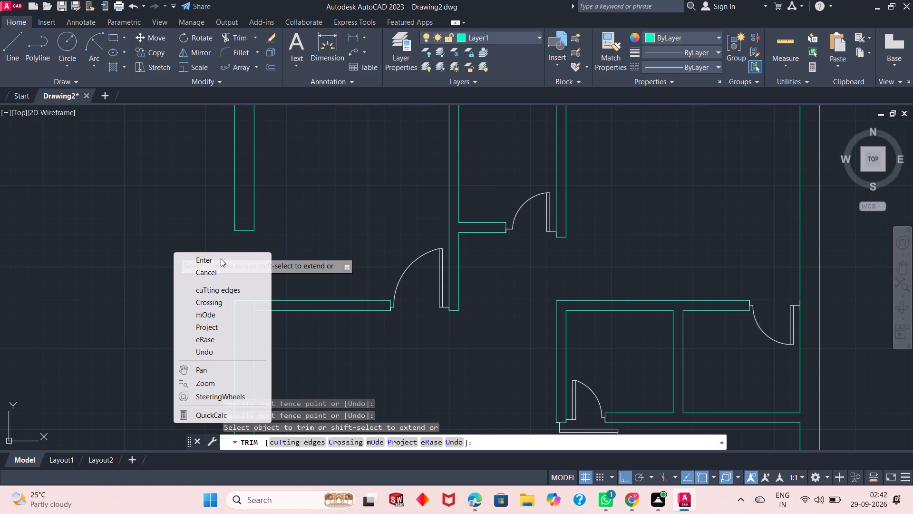
pyautogui.click(221, 258)
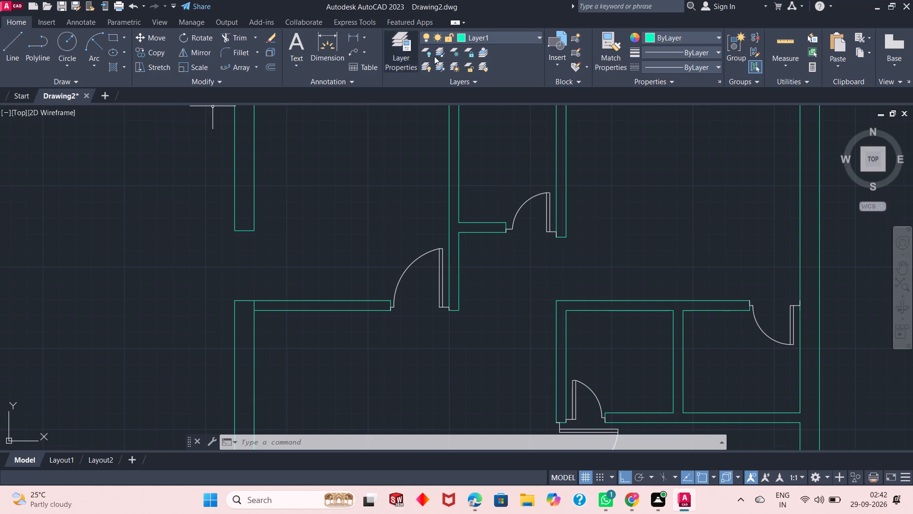
# On layer 0, draw a line from the outer corner of the doorway's lower jamb, 2" right and 2" up, for the hinge.
pyautogui.click(507, 37)
pyautogui.click(502, 50)
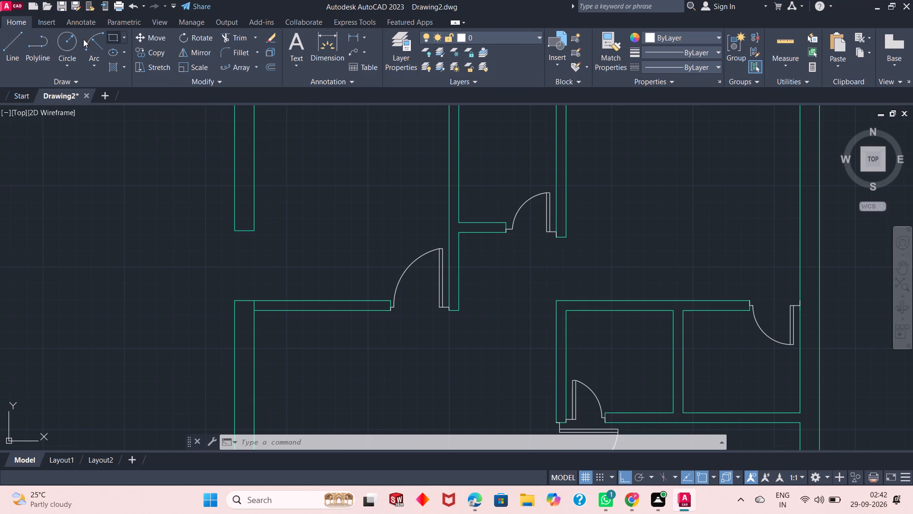
pyautogui.click(20, 51)
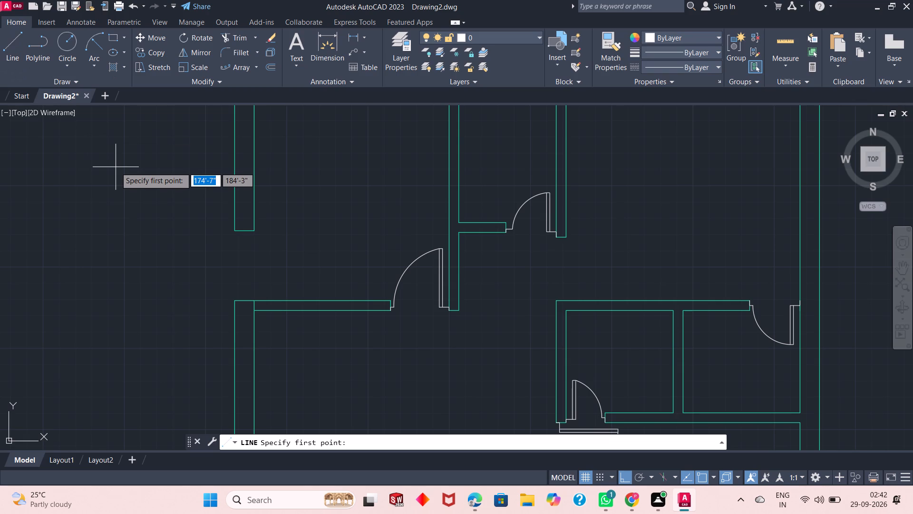
pyautogui.click(232, 301)
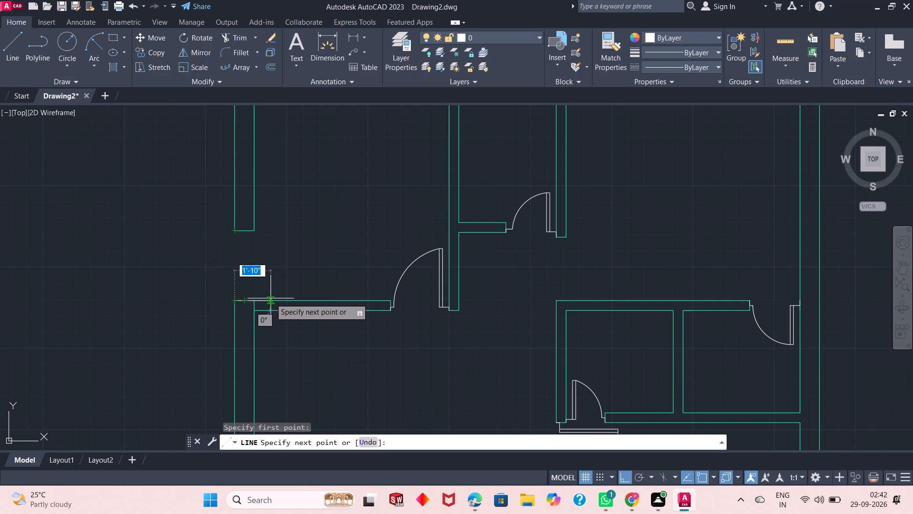
pyautogui.write('2"')
pyautogui.press('Return')
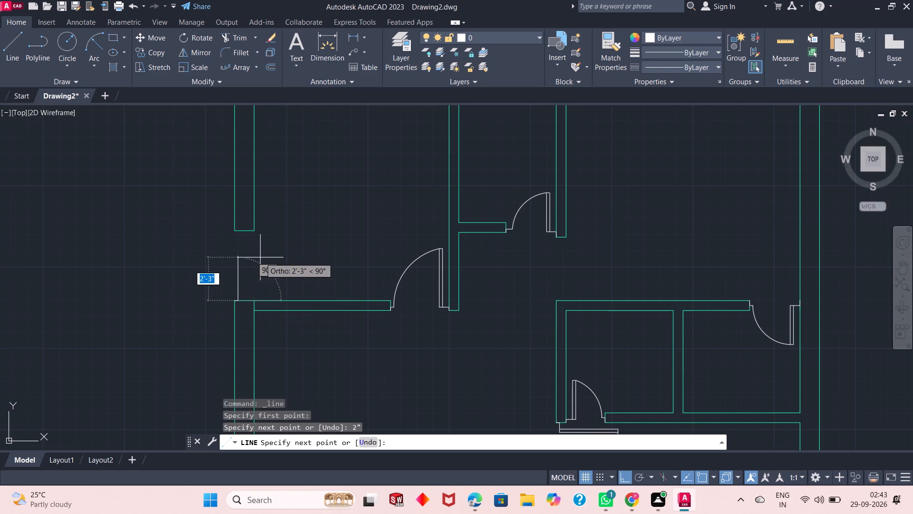
pyautogui.write('2"')
pyautogui.press('Return')
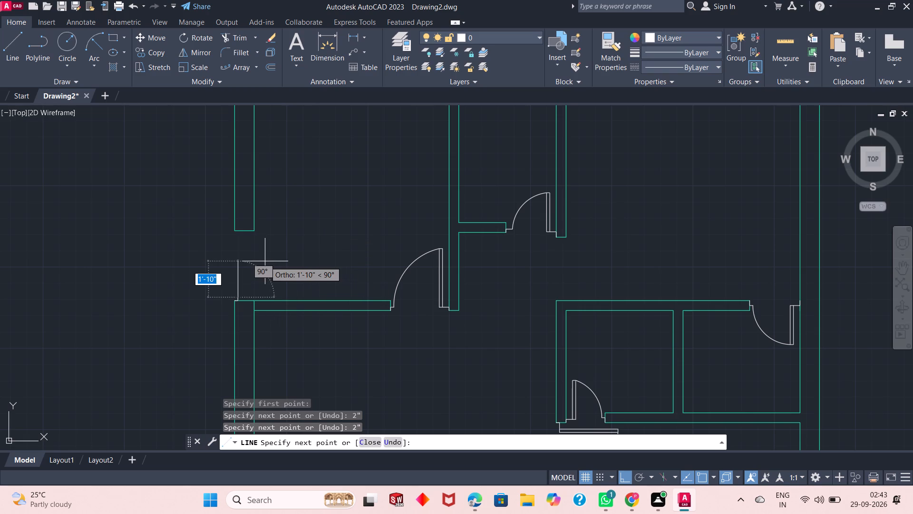
# Continue the line into a closed door leaf: 3' right, 2" up, 3' left, and back to the leaf's lower-left corner.
pyautogui.scroll(3, 251, 311)
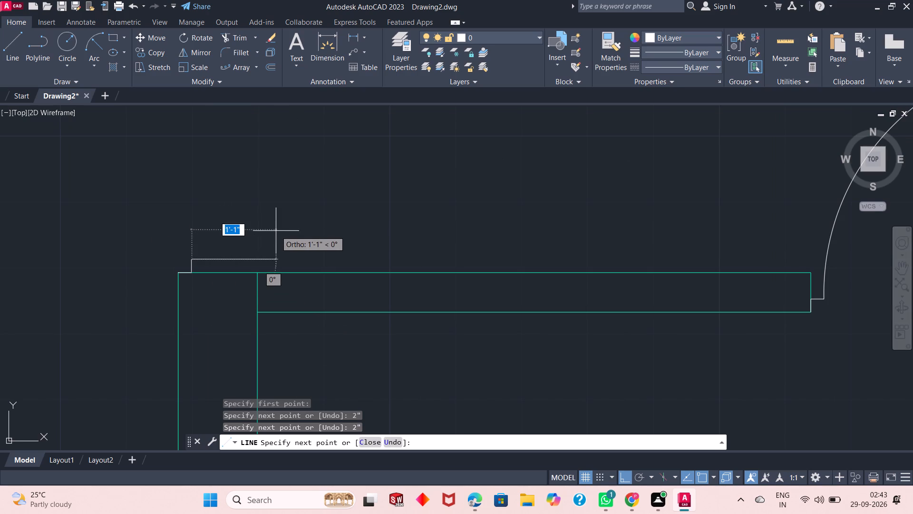
pyautogui.press('3')
pyautogui.press("'")
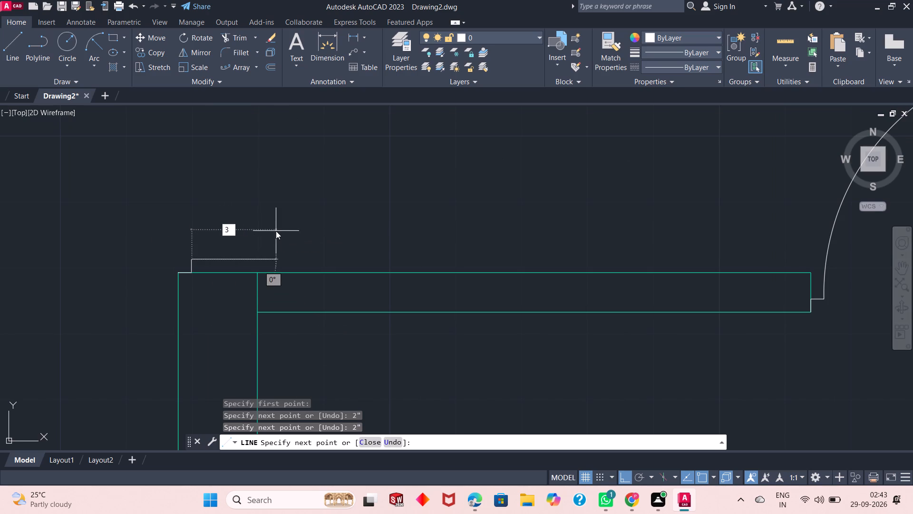
pyautogui.press('Return')
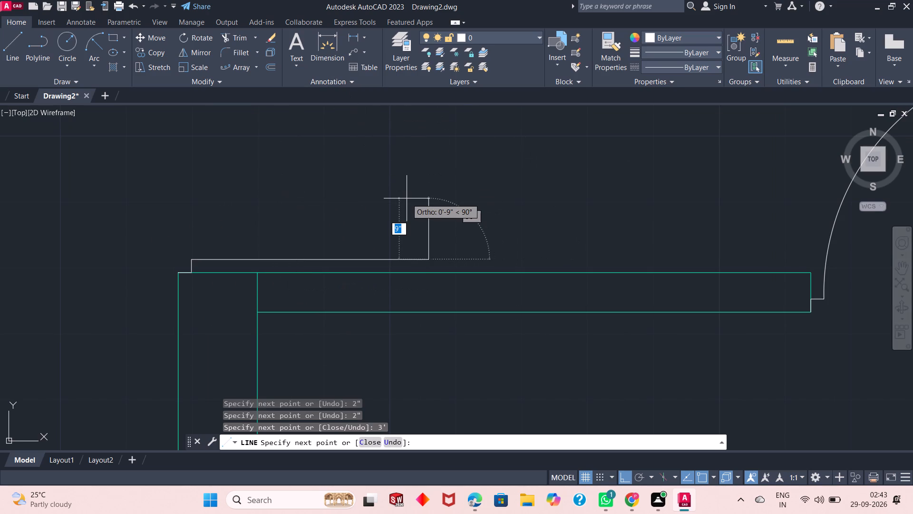
pyautogui.press('2')
pyautogui.hotkey('shift', '"')
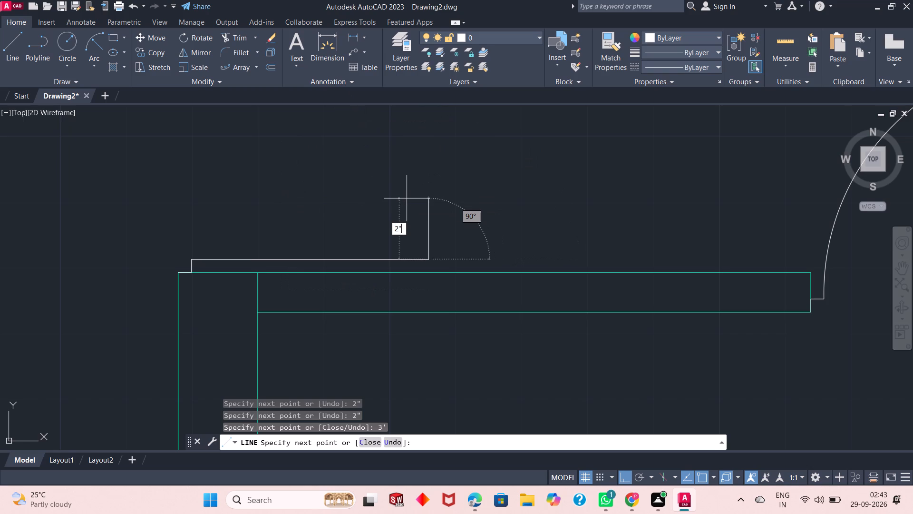
pyautogui.press('Return')
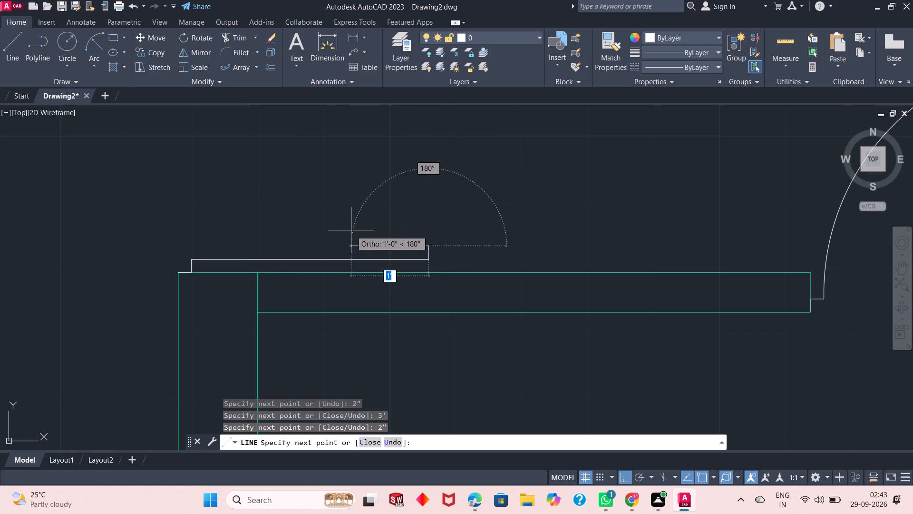
pyautogui.press('4')
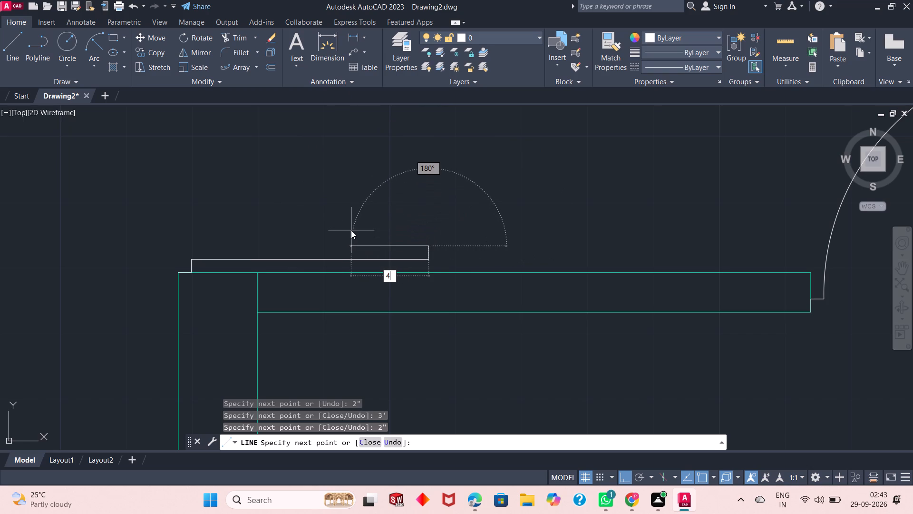
pyautogui.press('BackSpace')
pyautogui.write("3'")
pyautogui.press('Return')
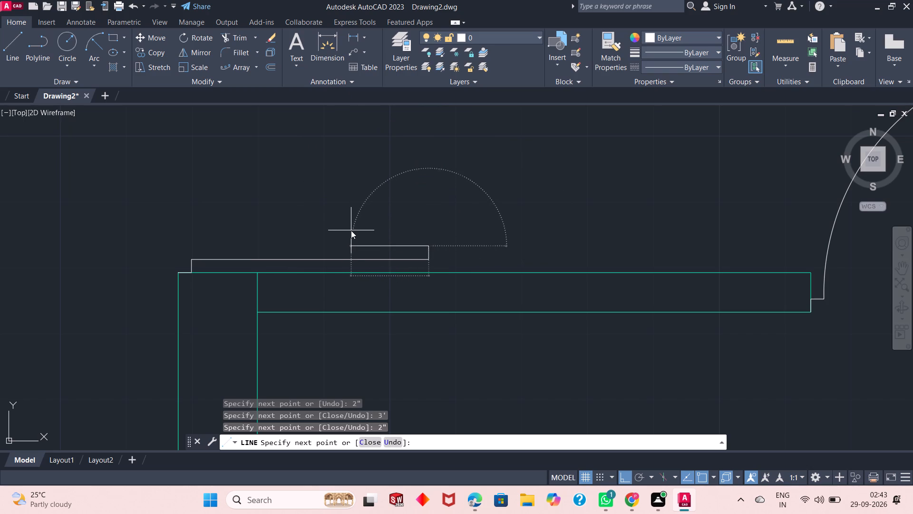
pyautogui.click(190, 259)
pyautogui.rightClick(238, 217)
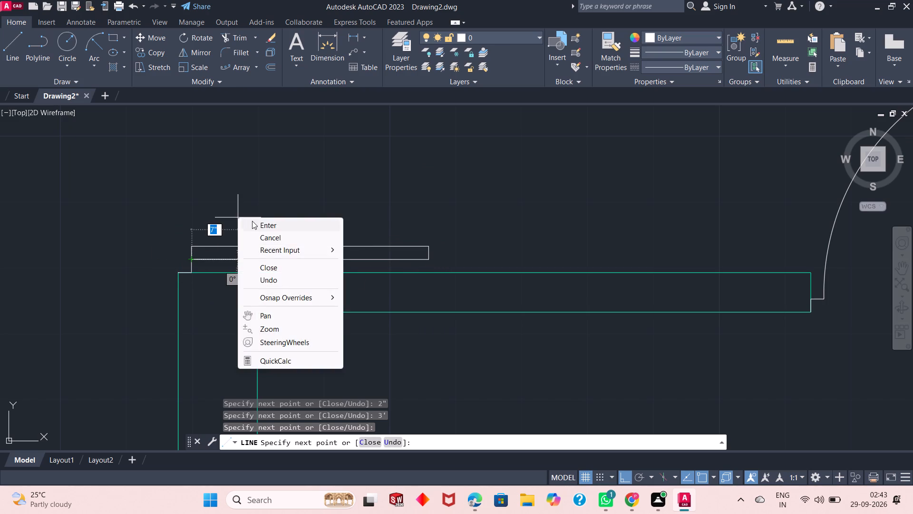
pyautogui.click(253, 222)
# Draw a line from the outer corner of the left exterior doorway's upper jamb, 2" right and 2" down, for the door stop.
pyautogui.scroll(1, 297, 351)
pyautogui.scroll(-3, 297, 351)
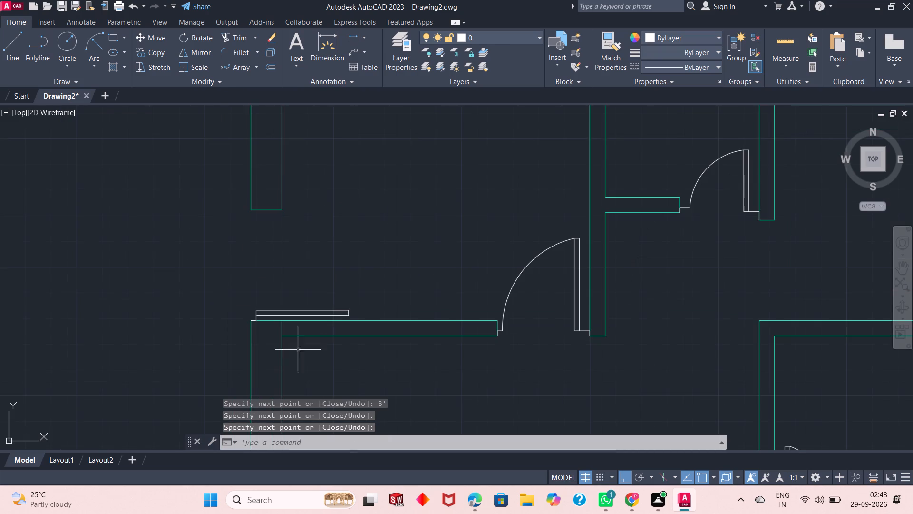
pyautogui.click(6, 54)
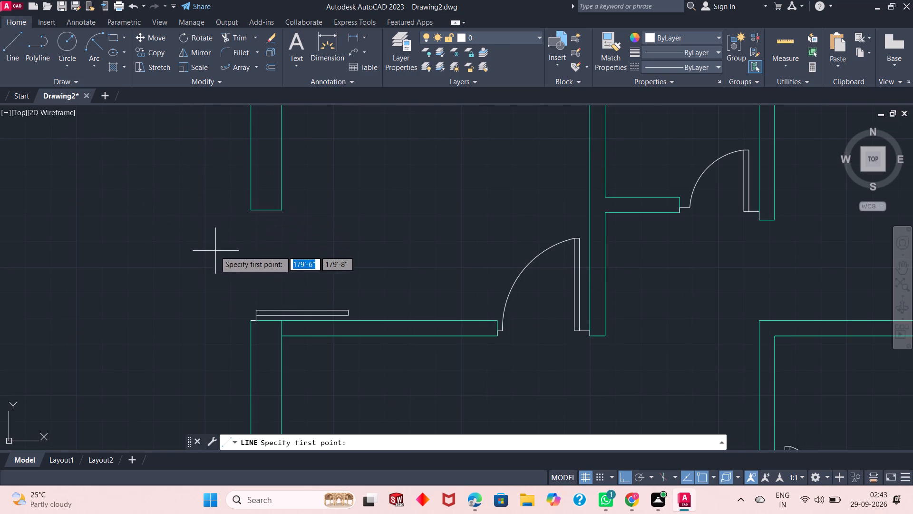
pyautogui.click(254, 210)
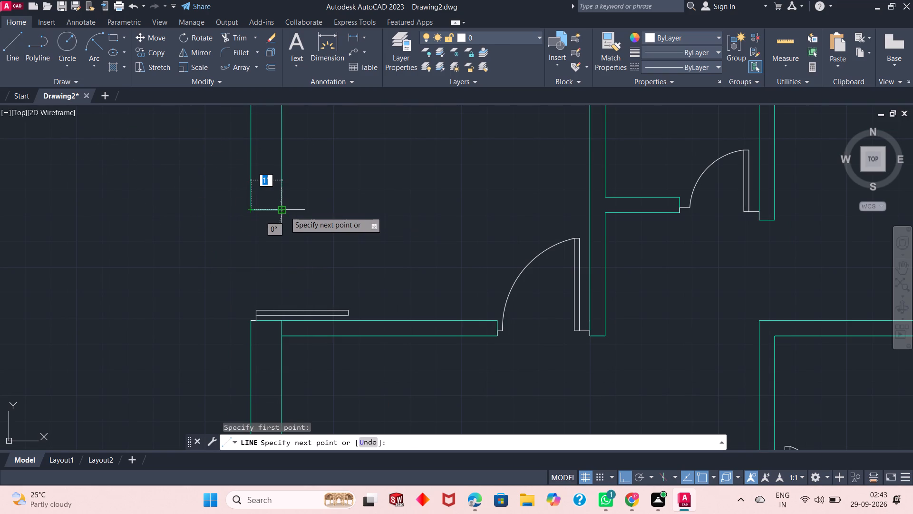
pyautogui.write('2"')
pyautogui.press('Return')
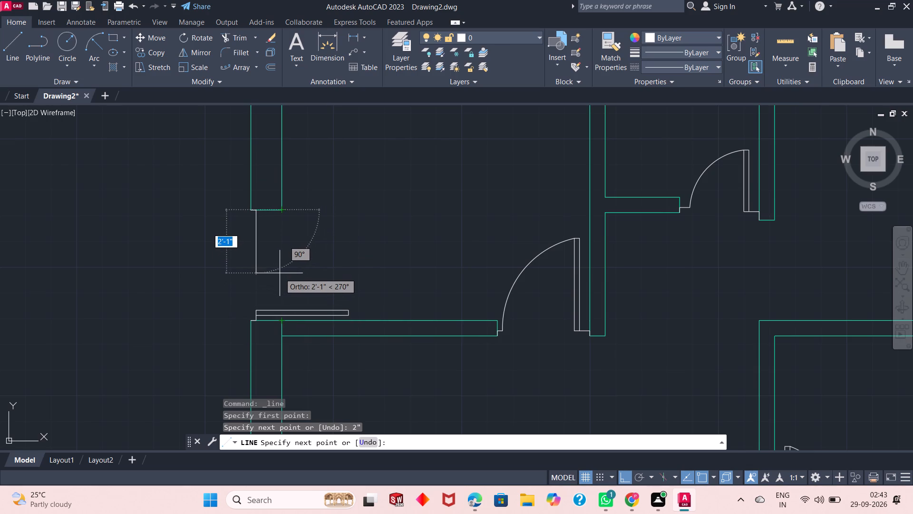
pyautogui.press('2')
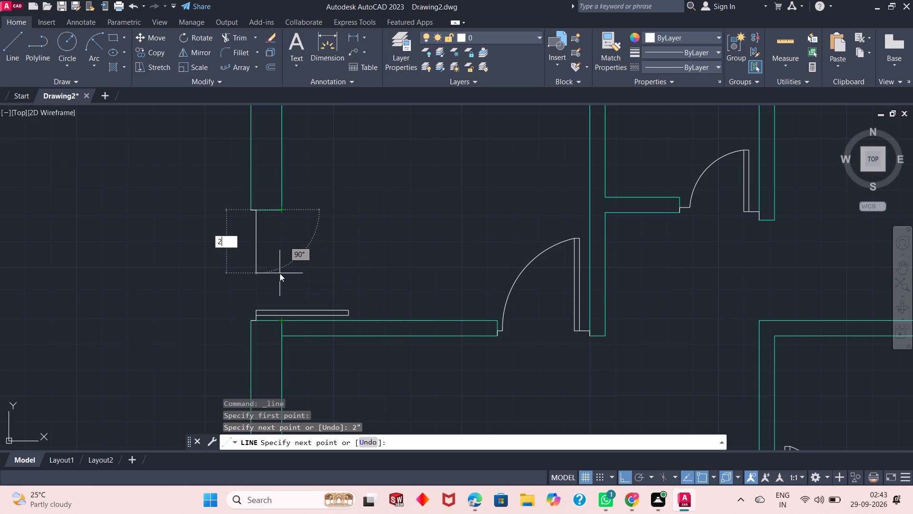
pyautogui.hotkey('shift', '"')
pyautogui.press('Return')
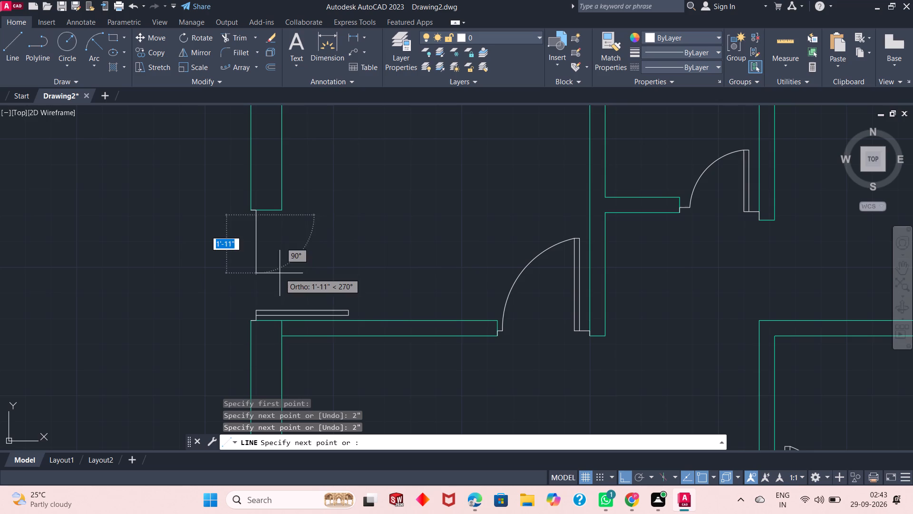
pyautogui.rightClick(371, 294)
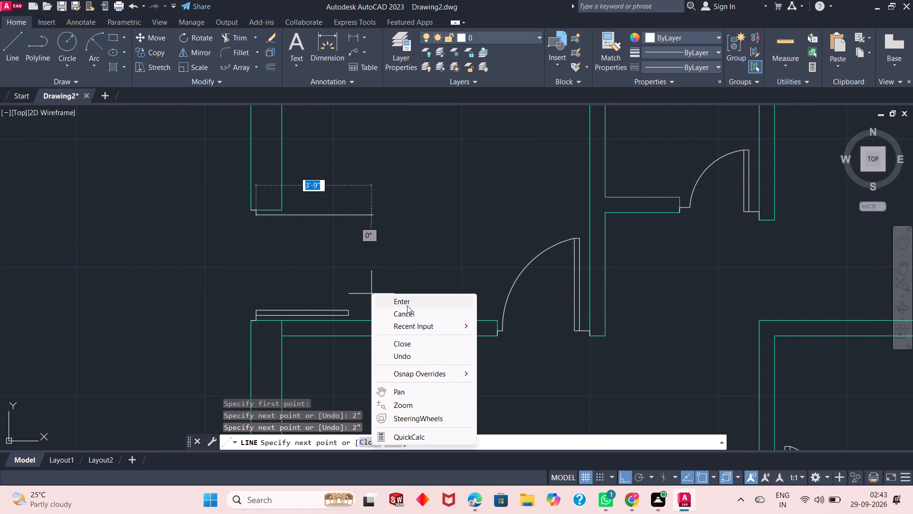
pyautogui.click(407, 306)
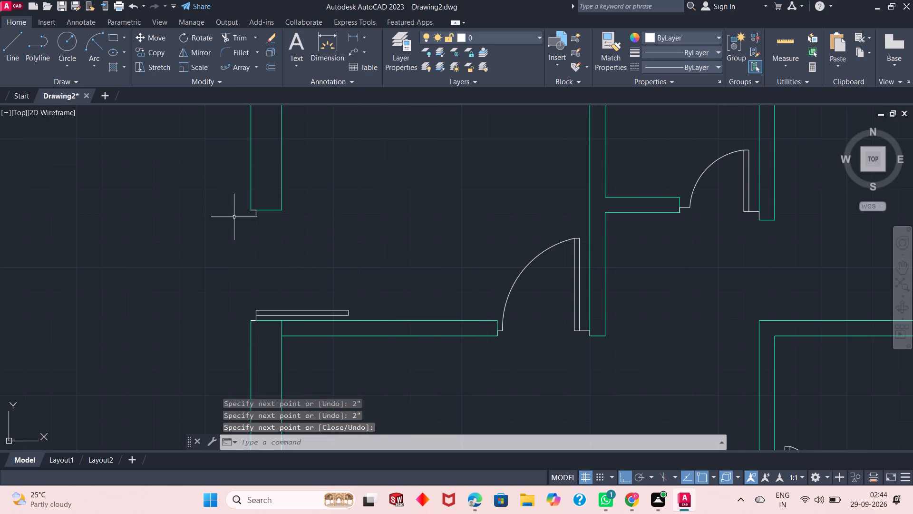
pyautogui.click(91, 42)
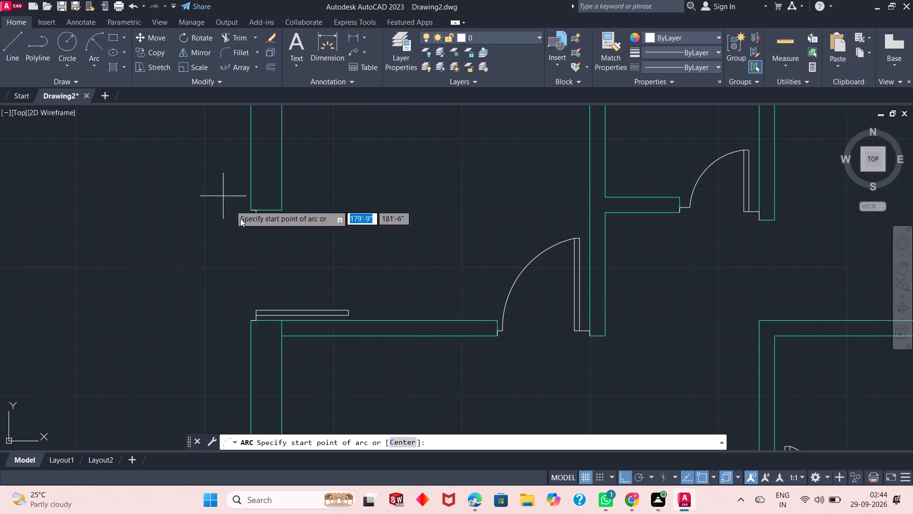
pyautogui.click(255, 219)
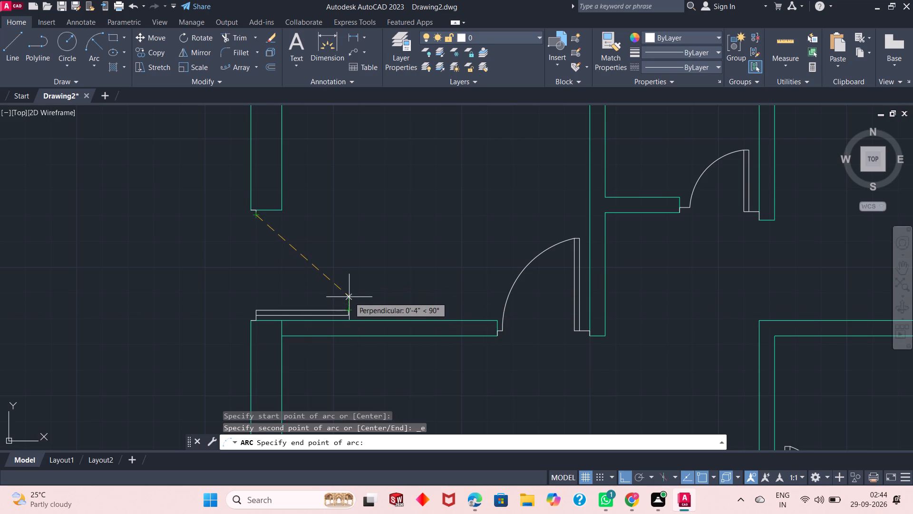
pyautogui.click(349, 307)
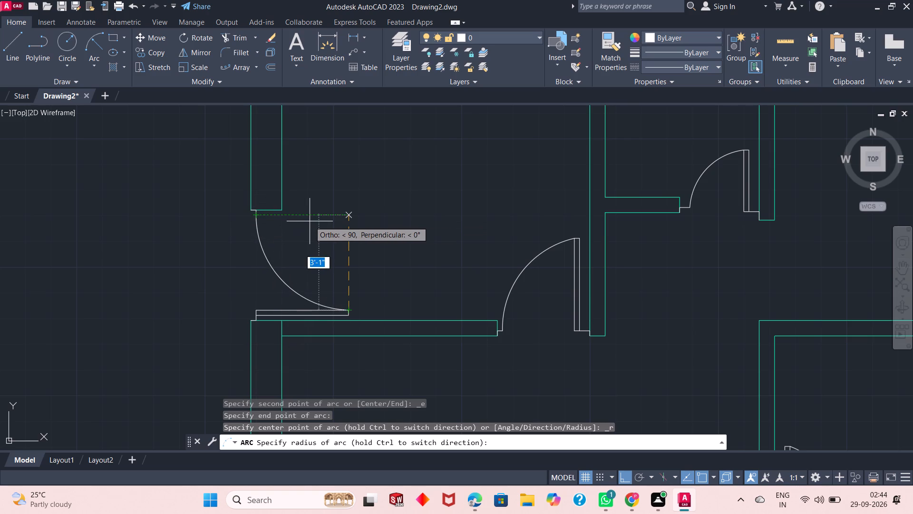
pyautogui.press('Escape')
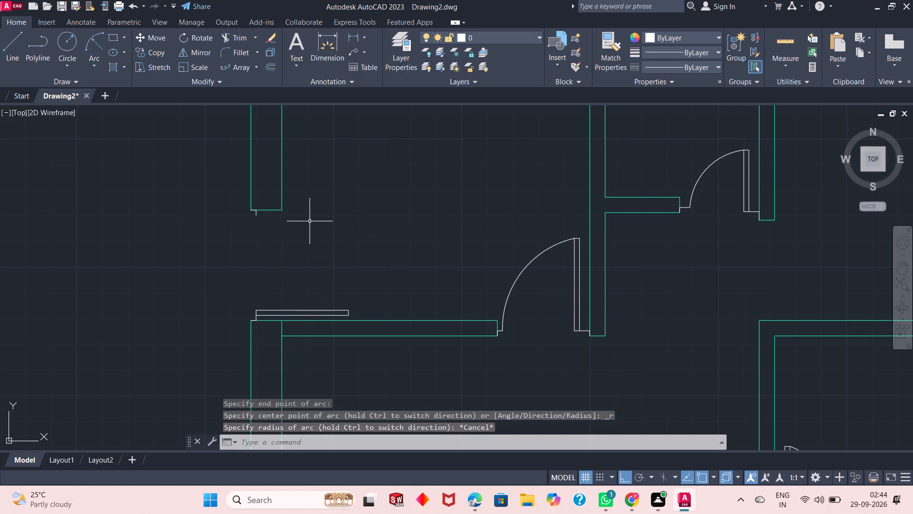
# Draw the door swing arc from the leaf's upper free corner to the end of the upper jamb stop with a 3' radius.
pyautogui.click(90, 49)
pyautogui.click(350, 308)
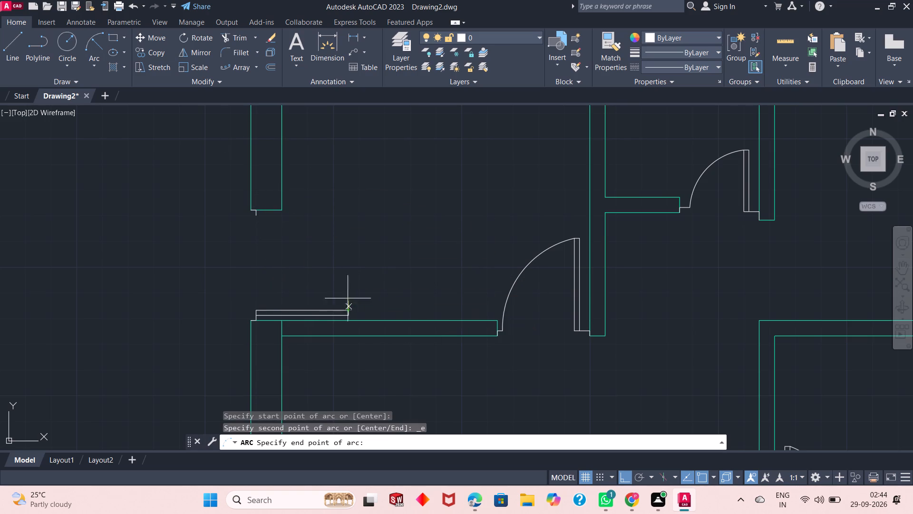
pyautogui.click(257, 219)
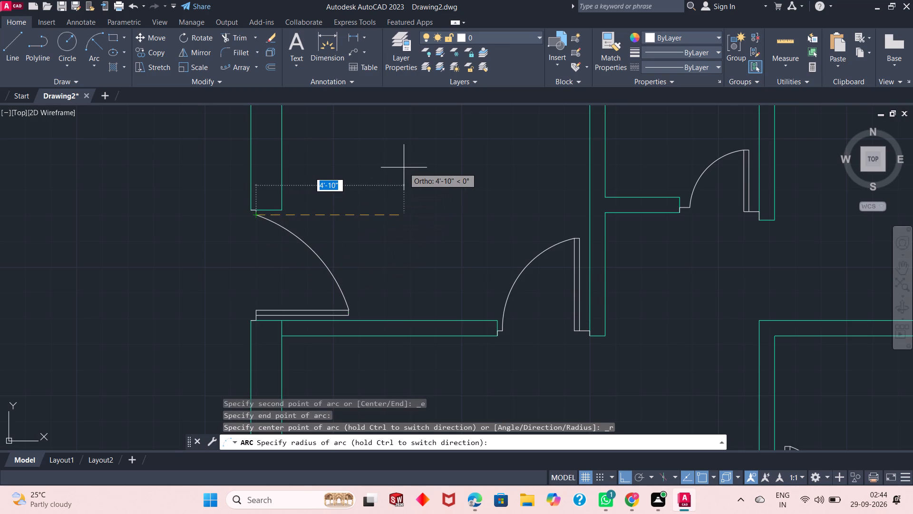
pyautogui.press('3')
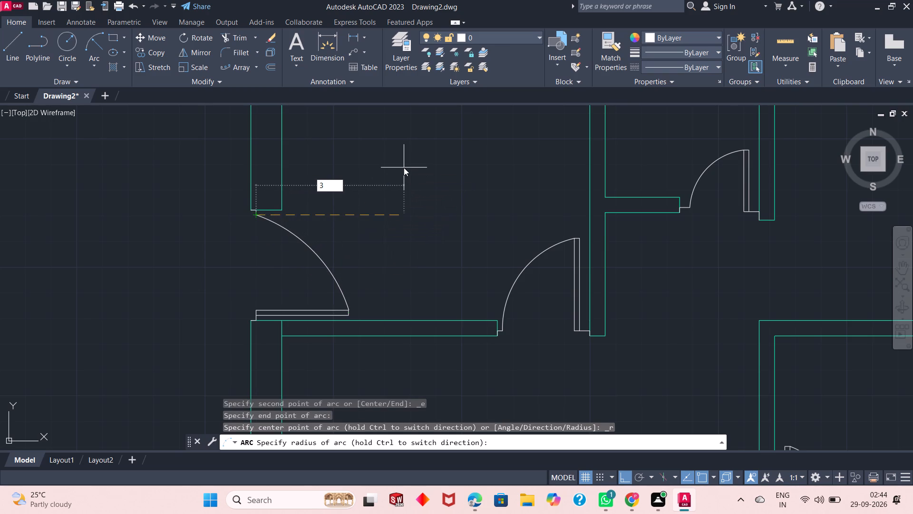
pyautogui.press("'")
pyautogui.press('Return')
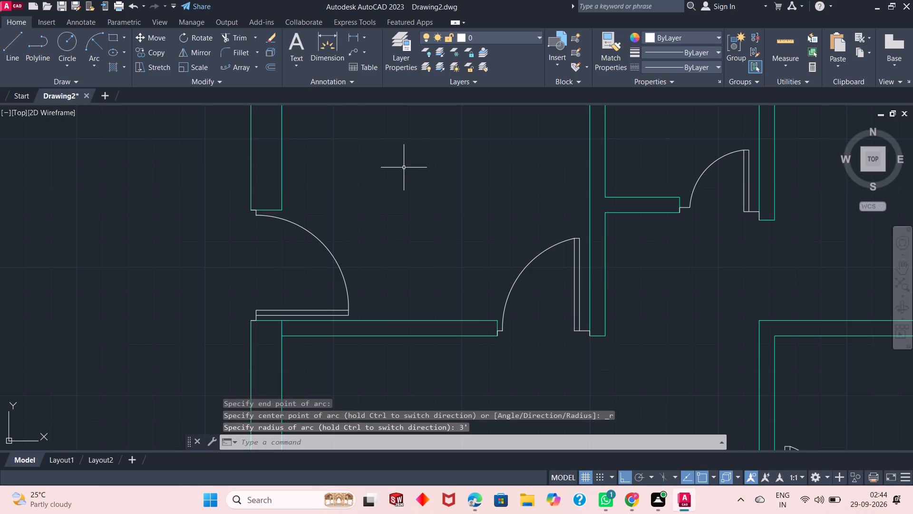
# On Layer1, draw a line across the middle horizontal partition, just left of its junction with the central vertical wall, as a doorway jamb.
pyautogui.scroll(-3, 430, 227)
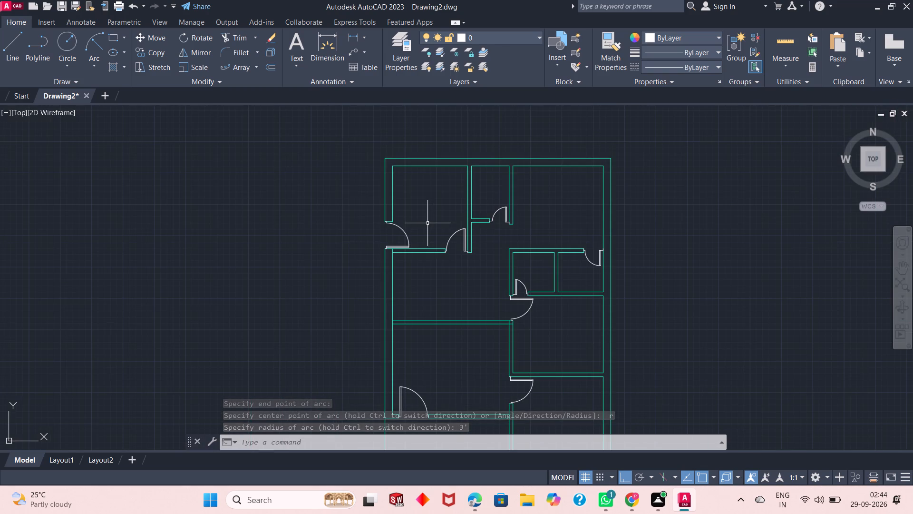
pyautogui.scroll(-2, 466, 202)
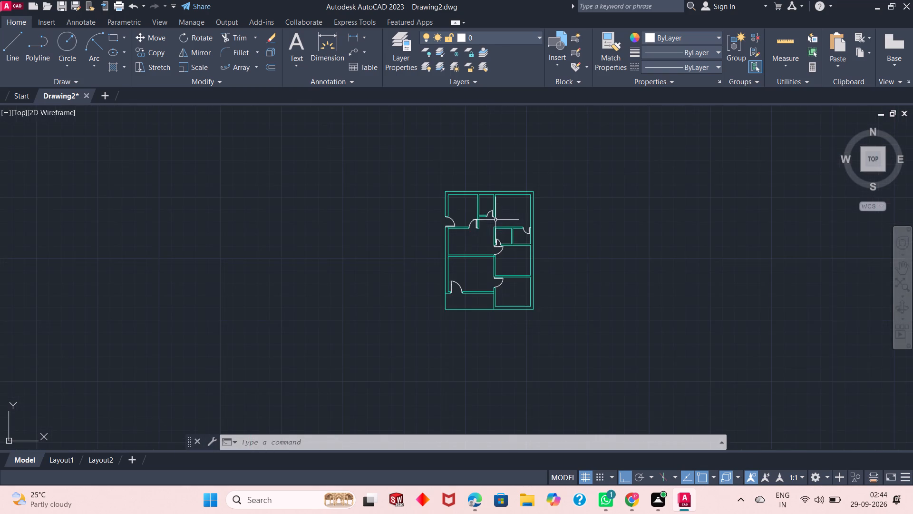
pyautogui.scroll(2, 480, 237)
pyautogui.scroll(-1, 481, 237)
pyautogui.scroll(1, 481, 237)
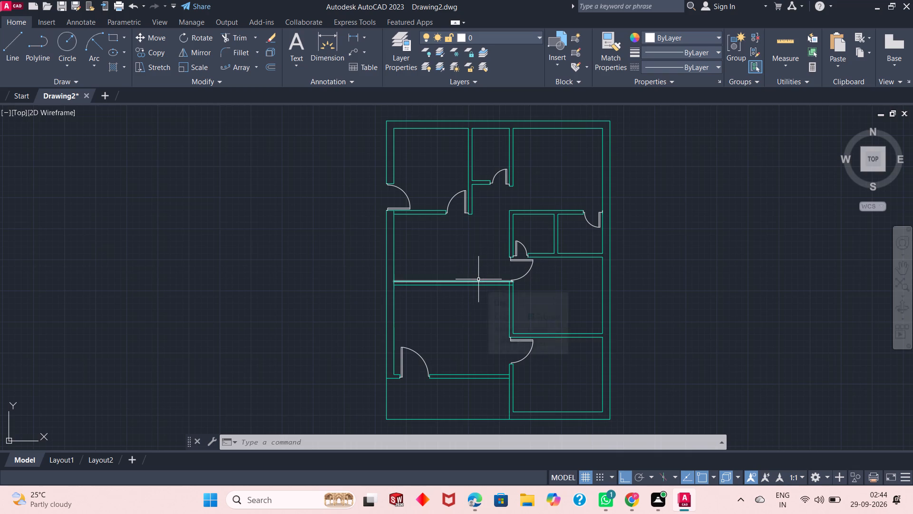
pyautogui.scroll(-1, 484, 279)
pyautogui.scroll(4, 491, 280)
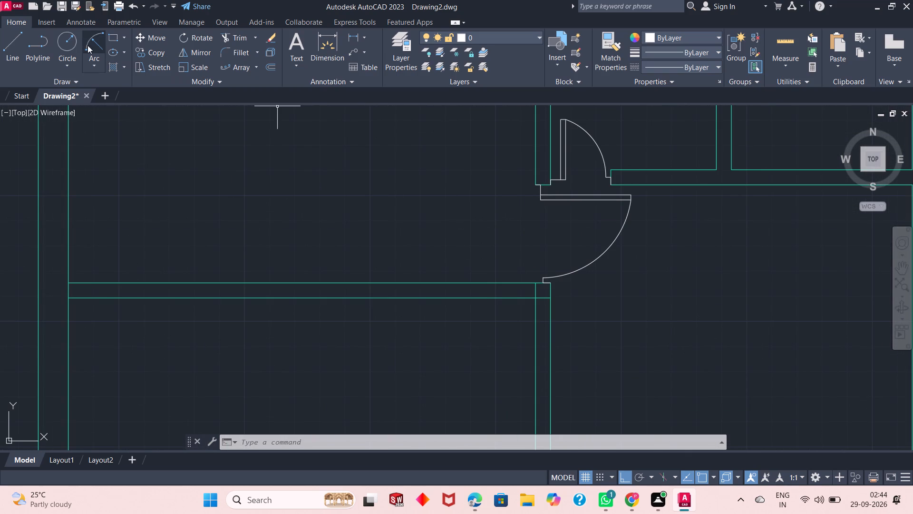
pyautogui.click(484, 39)
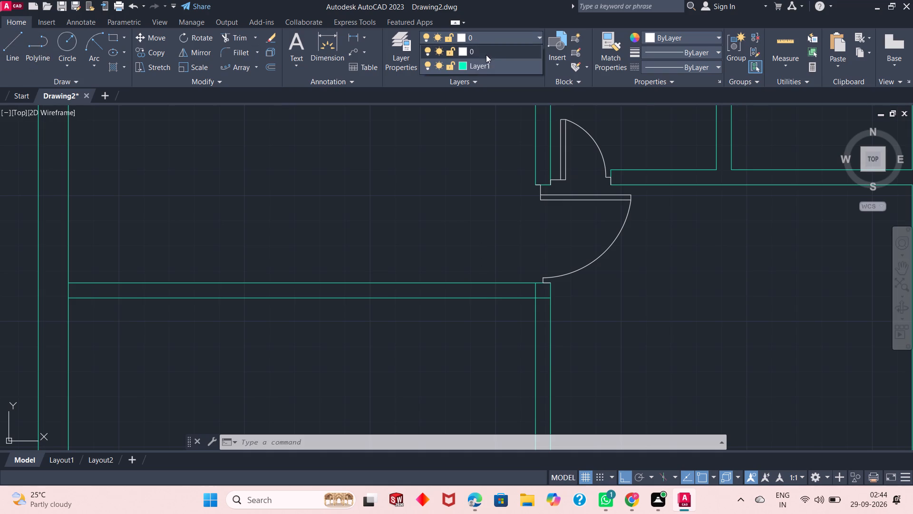
pyautogui.click(487, 64)
pyautogui.click(19, 49)
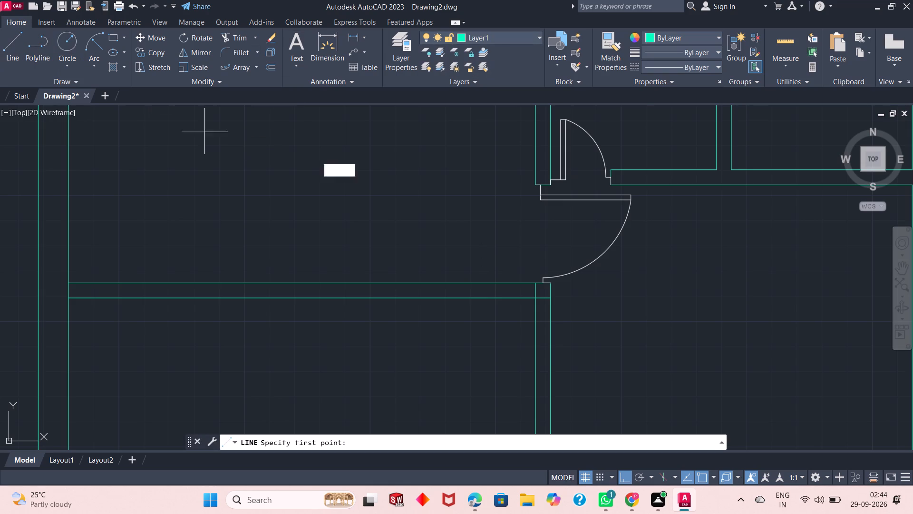
pyautogui.click(498, 282)
pyautogui.click(497, 297)
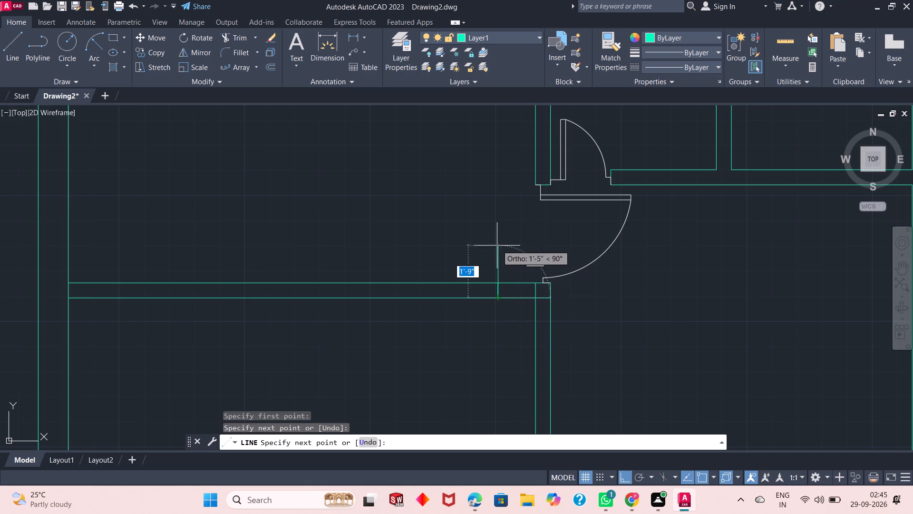
pyautogui.press('Escape')
pyautogui.press('Escape')
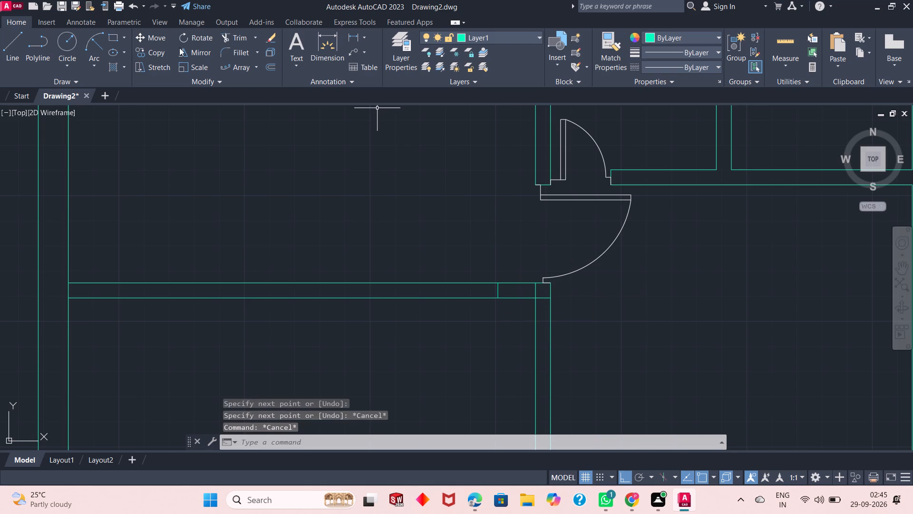
# Trim the overlapping wall lines where the middle horizontal partition meets the central vertical wall to clean the corner.
pyautogui.click(222, 40)
pyautogui.click(532, 293)
pyautogui.click(545, 298)
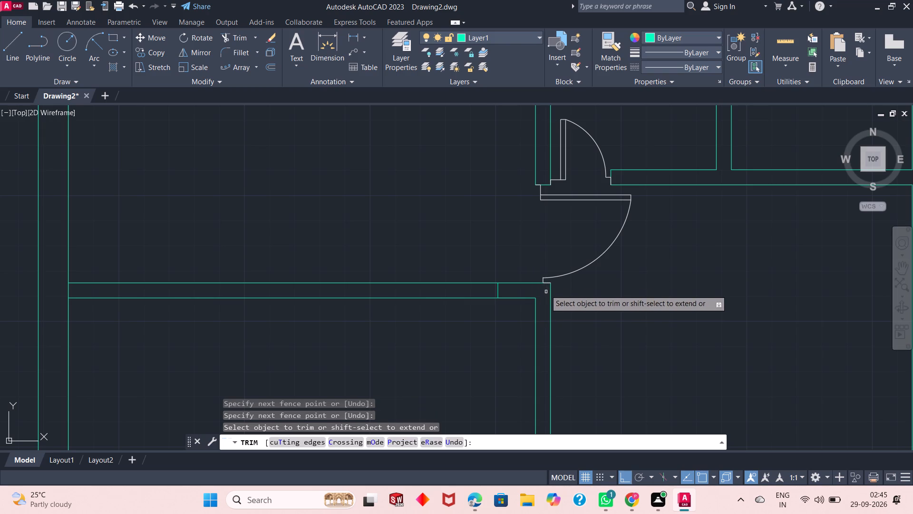
pyautogui.press('Escape')
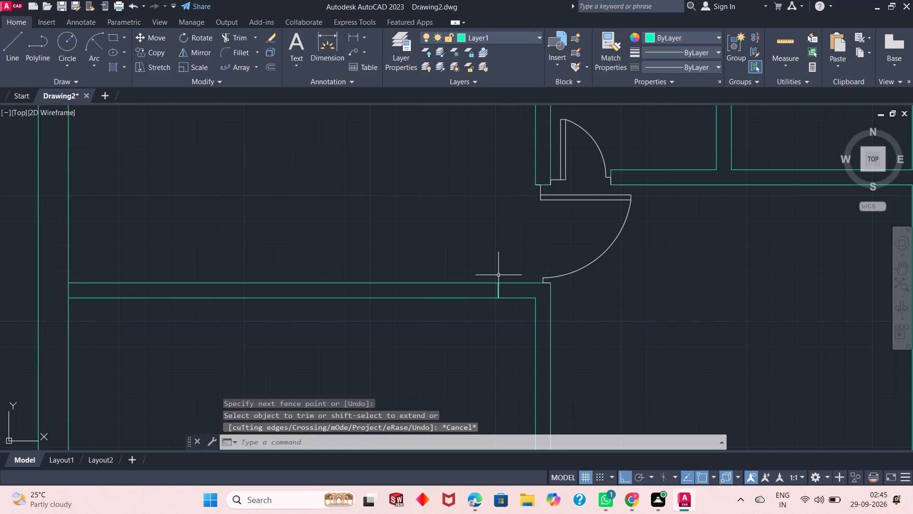
pyautogui.press('Escape')
pyautogui.press('Escape')
pyautogui.press('Escape')
# Offset the new jamb line leftward with the Through option, about 4'2" away, to mark the other side of the doorway.
pyautogui.click(270, 69)
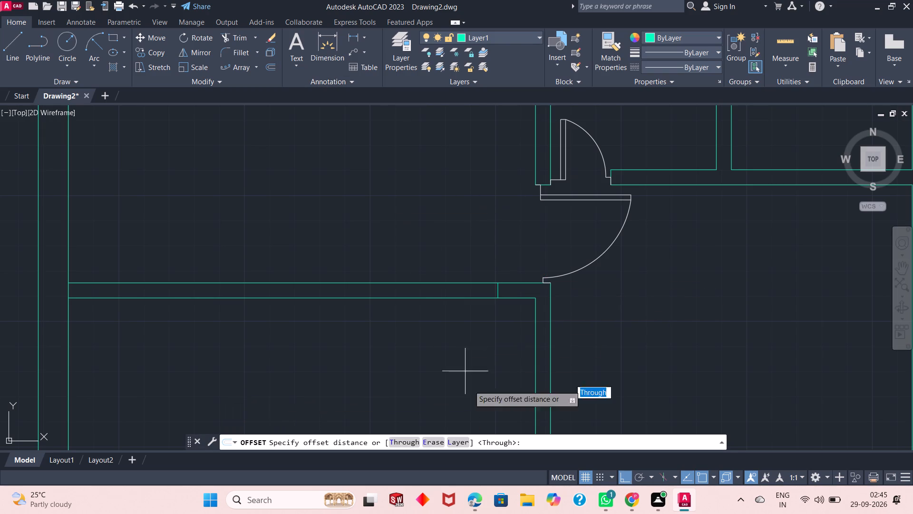
pyautogui.click(406, 439)
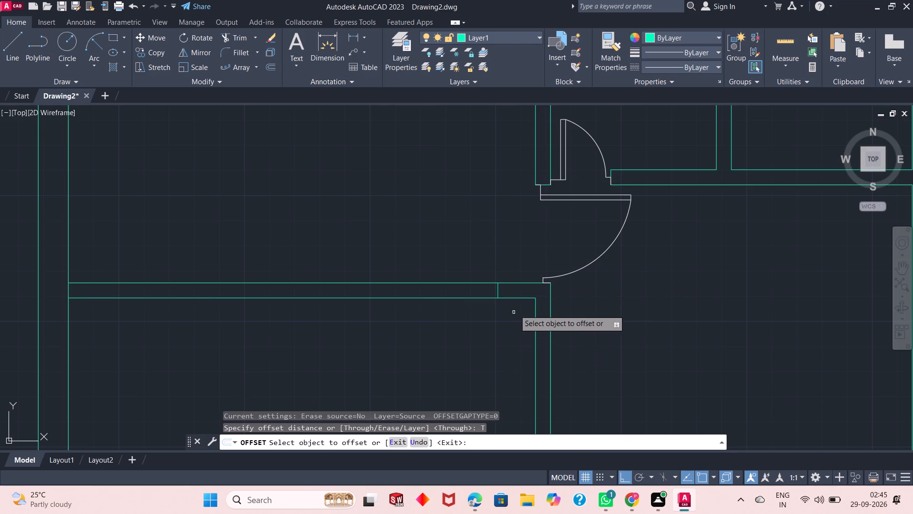
pyautogui.click(497, 290)
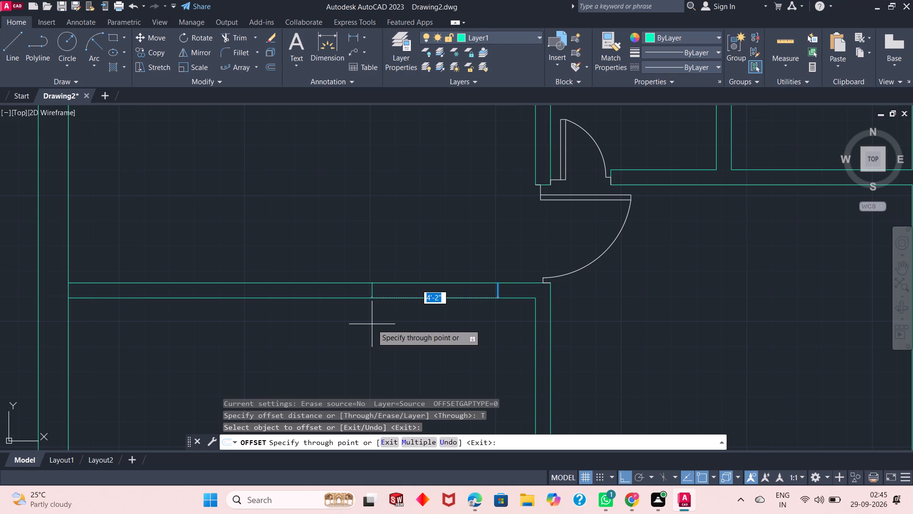
pyautogui.click(369, 324)
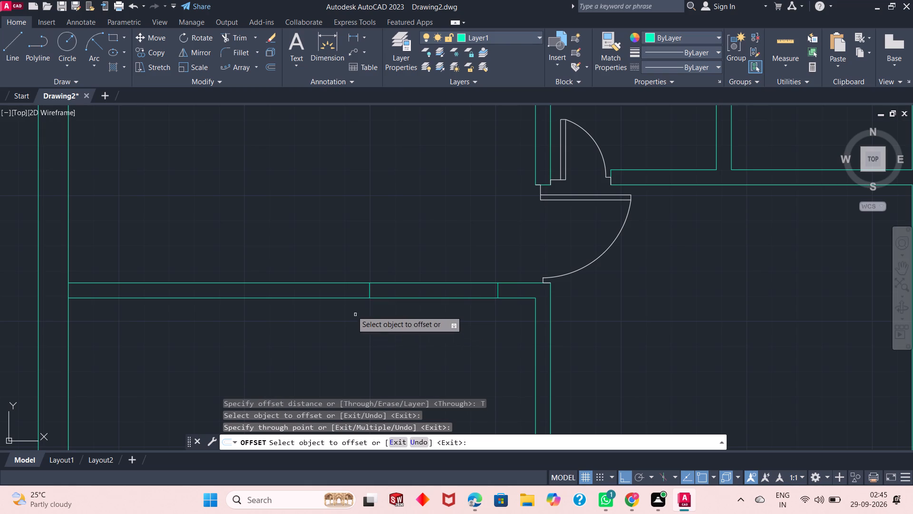
pyautogui.rightClick(159, 148)
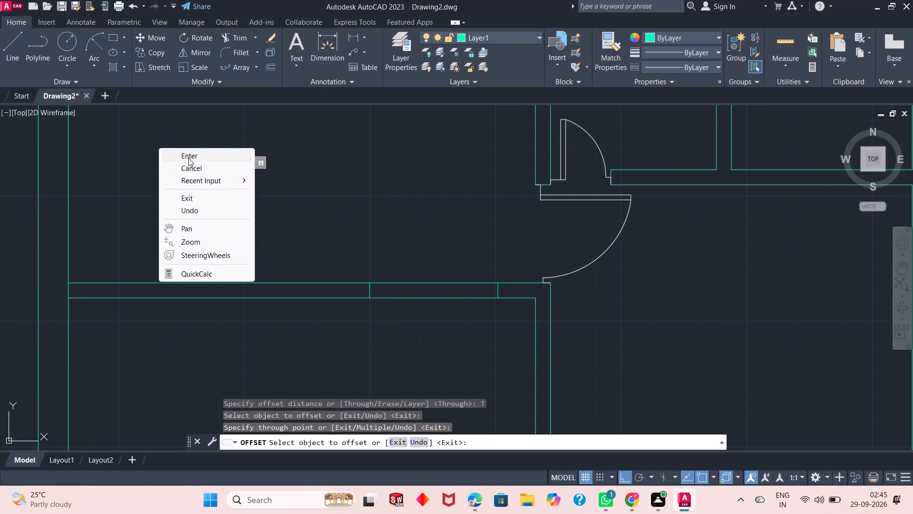
pyautogui.click(189, 158)
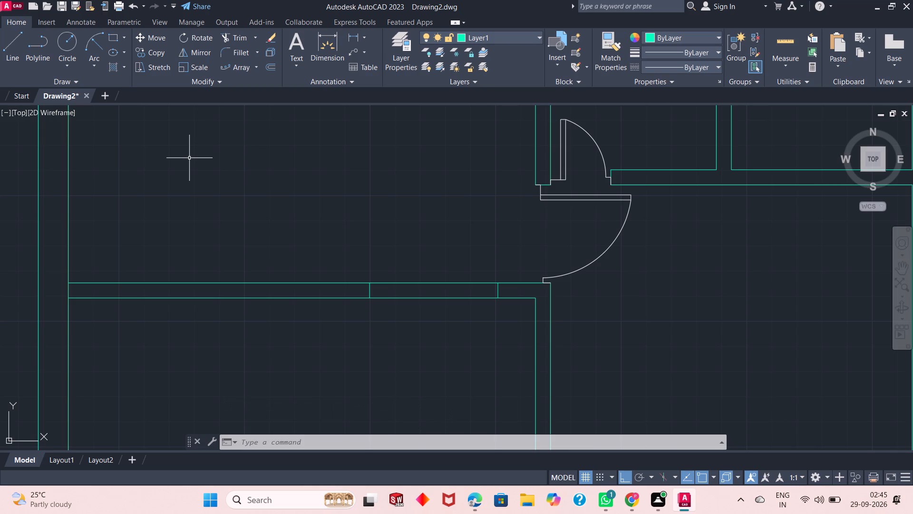
# Trim both faces of the middle horizontal partition between the two jamb lines to open the doorway.
pyautogui.click(229, 33)
pyautogui.click(393, 244)
pyautogui.click(412, 337)
pyautogui.rightClick(412, 262)
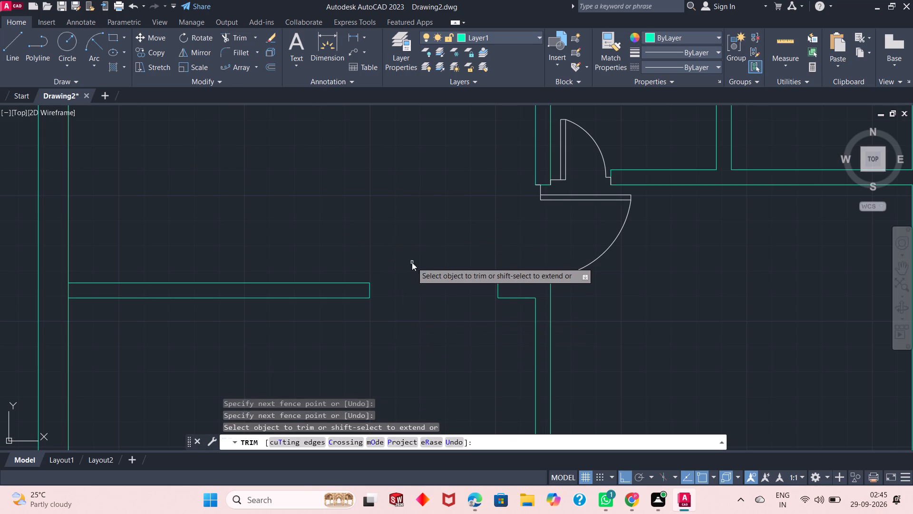
pyautogui.click(433, 269)
pyautogui.scroll(-1, 433, 266)
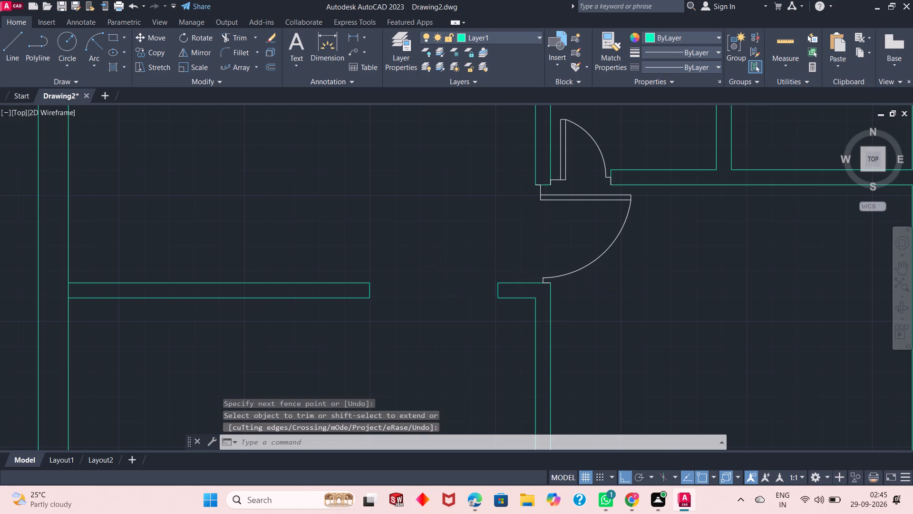
# Draw a new jamb line across the short middle partition stub, between its open end and the central vertical wall.
pyautogui.scroll(1, 465, 285)
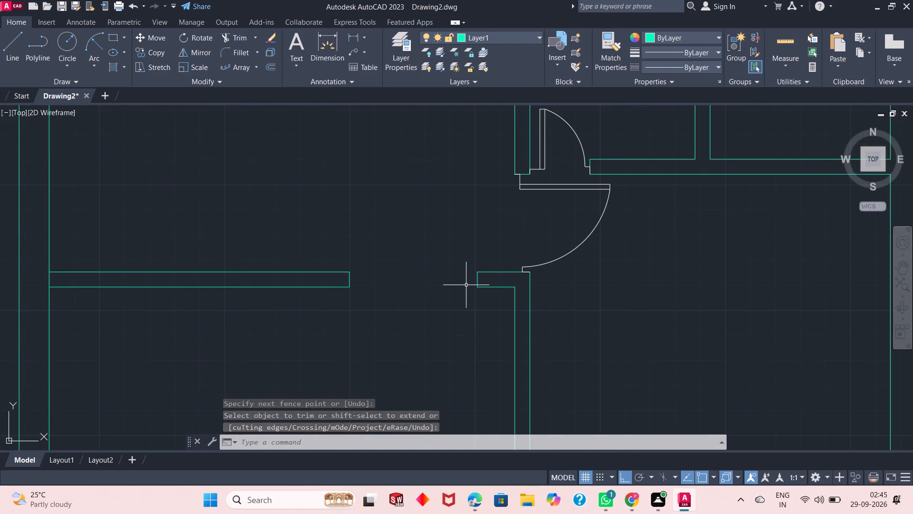
pyautogui.click(10, 46)
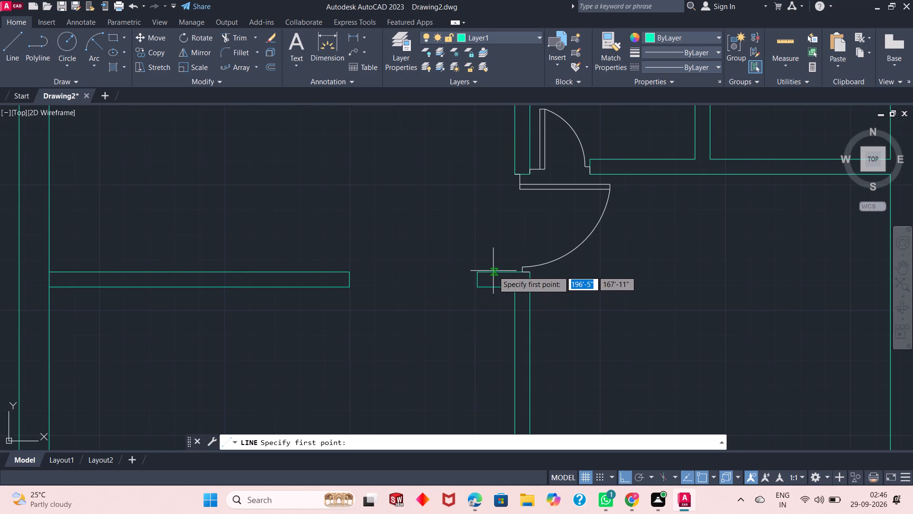
pyautogui.click(493, 271)
pyautogui.click(492, 288)
pyautogui.rightClick(490, 246)
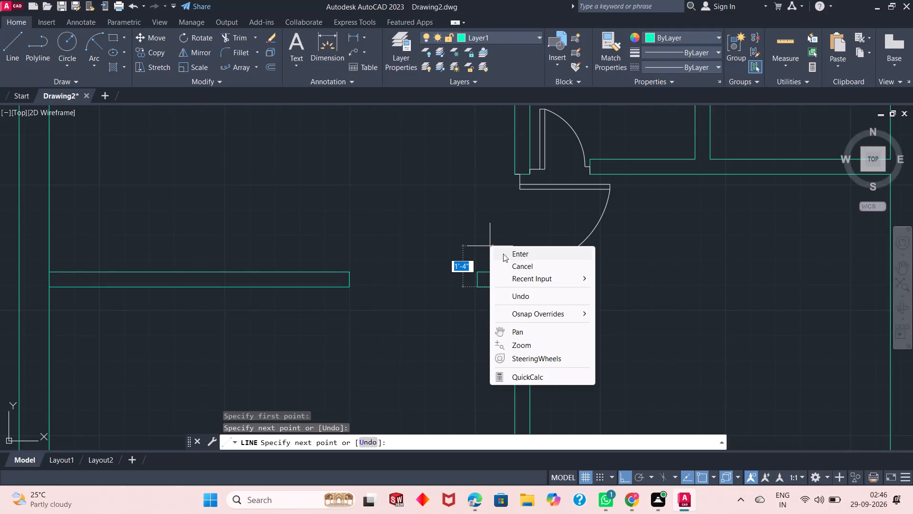
pyautogui.click(509, 256)
# Trim both faces of the partition stub back to the new jamb line and remove the old end line, widening the doorway.
pyautogui.click(236, 39)
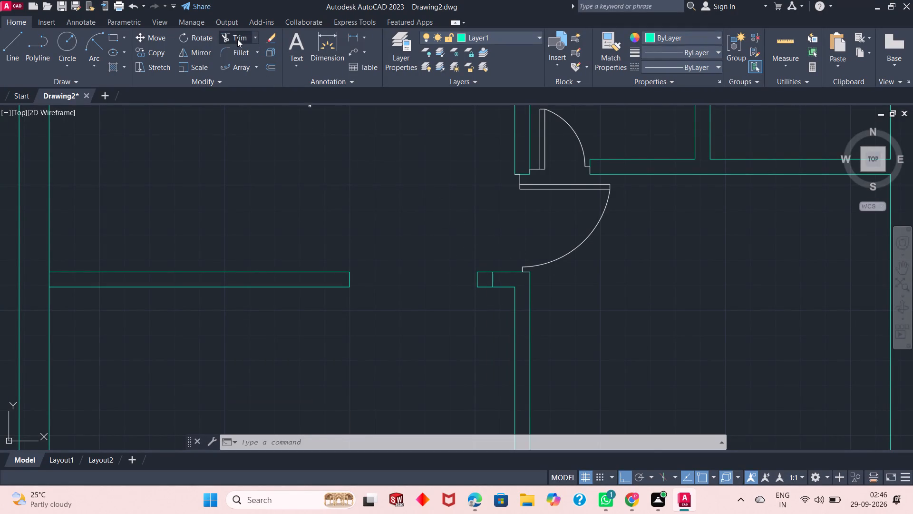
pyautogui.click(486, 268)
pyautogui.click(484, 293)
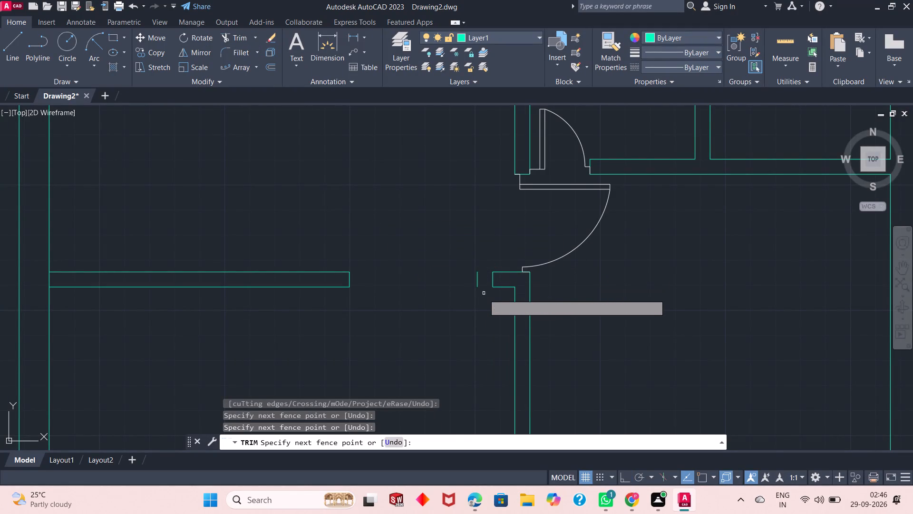
pyautogui.click(477, 282)
pyautogui.rightClick(429, 242)
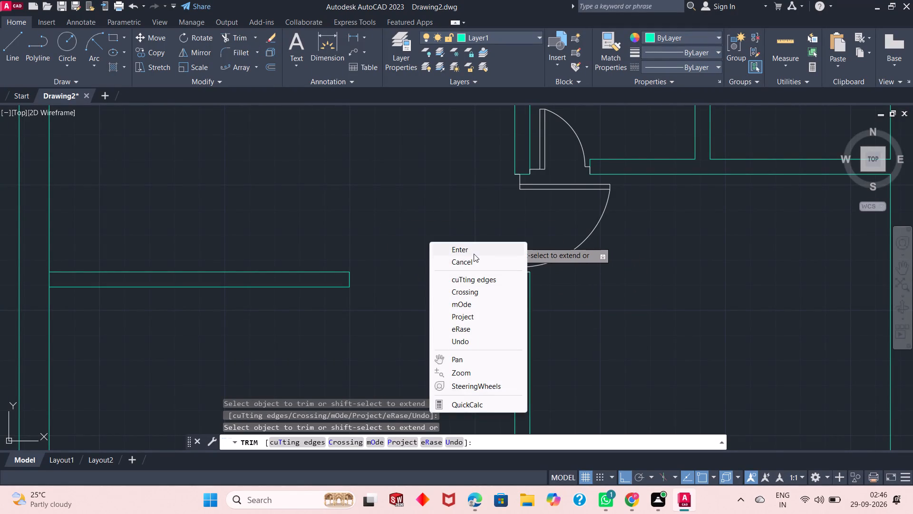
pyautogui.click(474, 254)
# Examine the whole floor plan, including its rooms, partitions, doorways and doors.
pyautogui.scroll(-1, 396, 250)
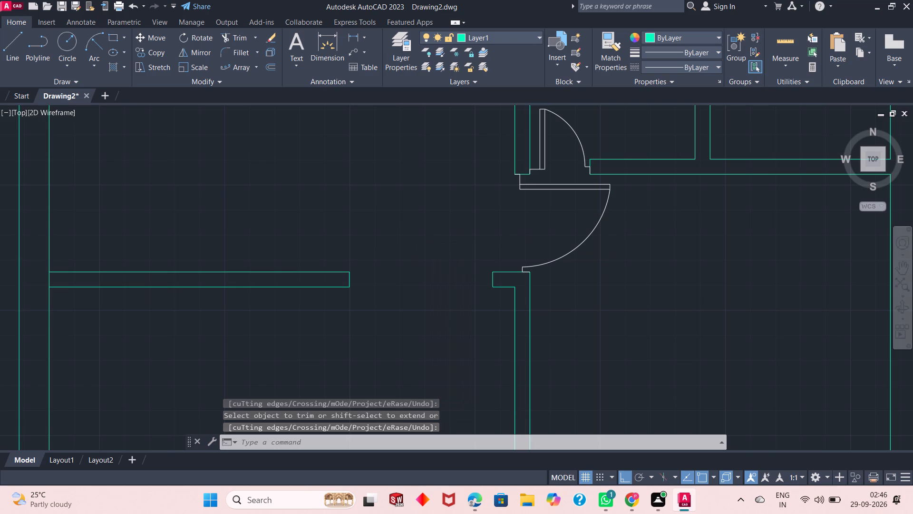
pyautogui.scroll(-3, 396, 250)
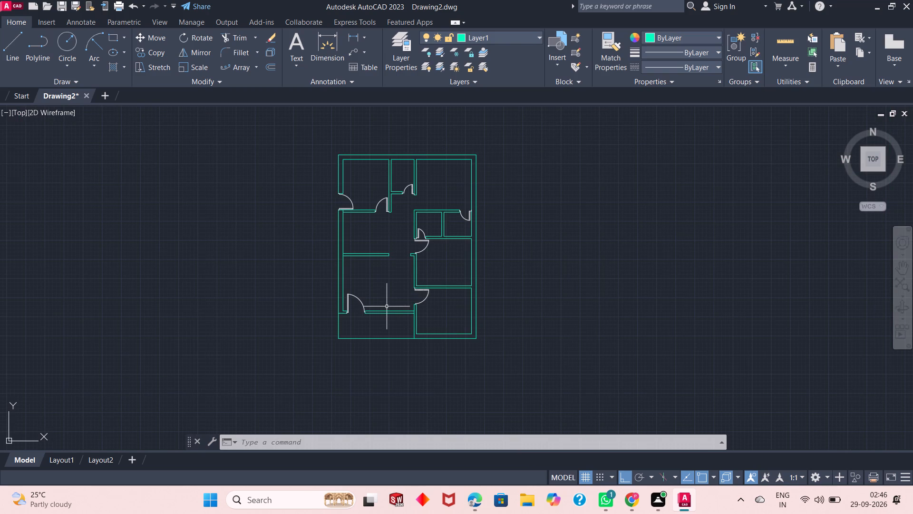
pyautogui.scroll(1, 385, 306)
pyautogui.scroll(-1, 385, 306)
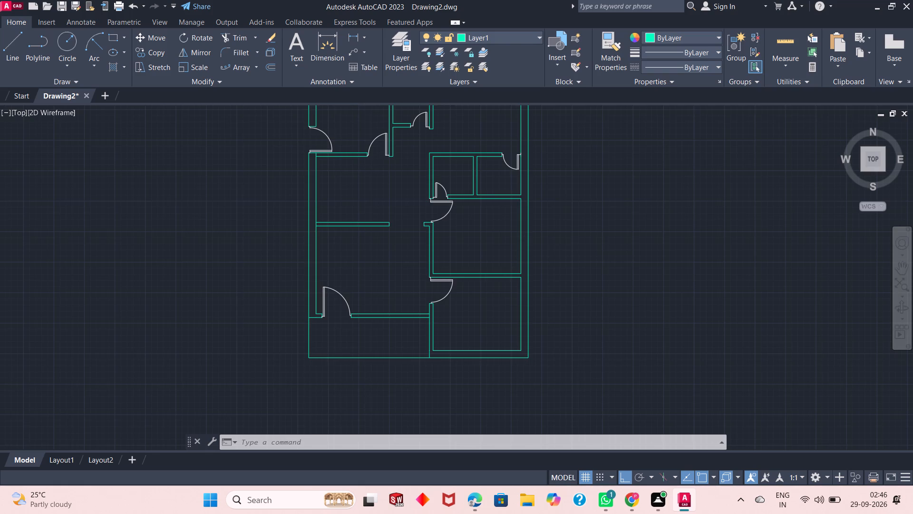
pyautogui.scroll(1, 401, 194)
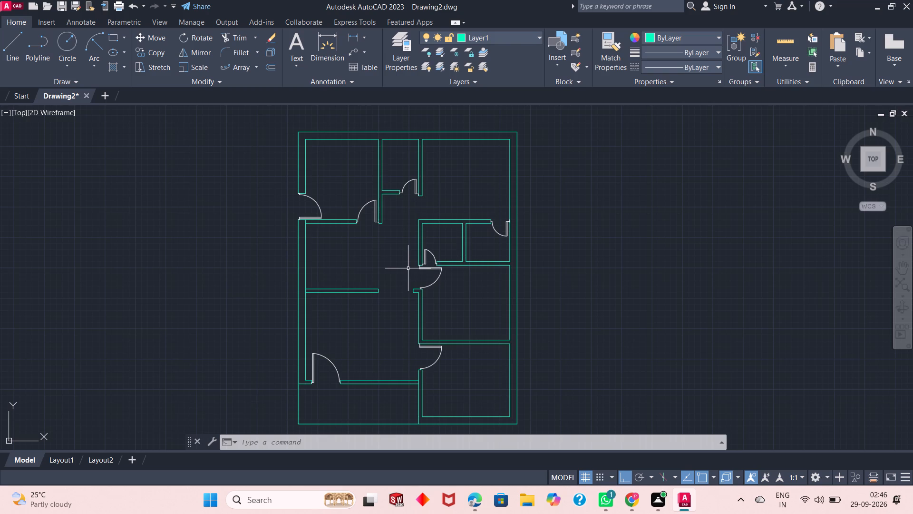
pyautogui.scroll(-1, 432, 237)
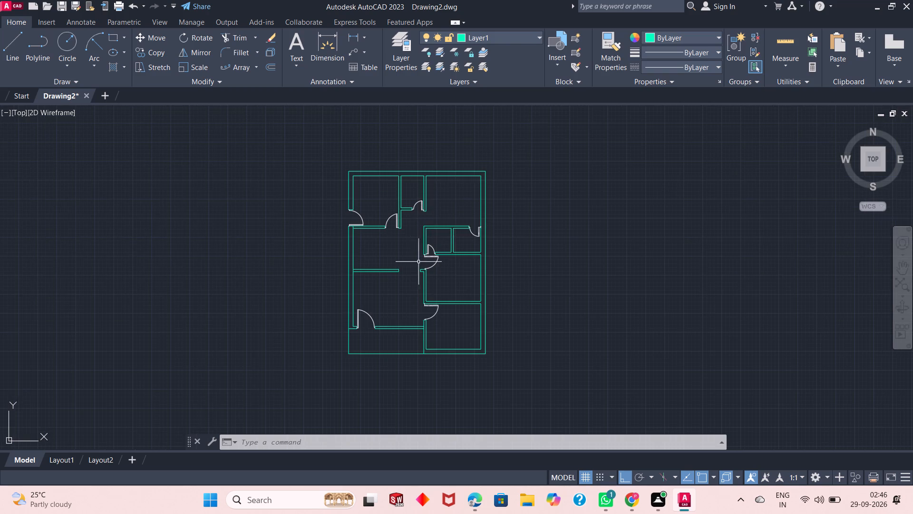
pyautogui.scroll(1, 414, 284)
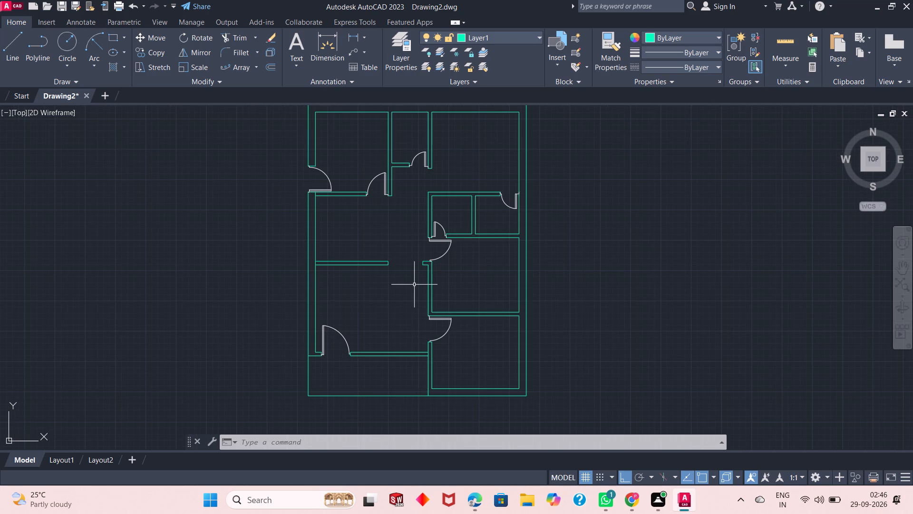
pyautogui.scroll(-1, 417, 285)
pyautogui.scroll(1, 403, 269)
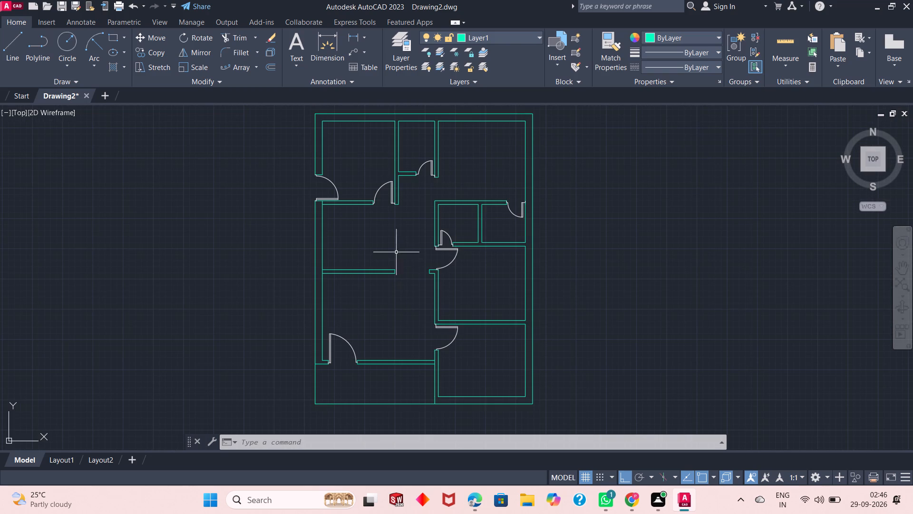
pyautogui.scroll(1, 387, 234)
pyautogui.scroll(-1, 387, 234)
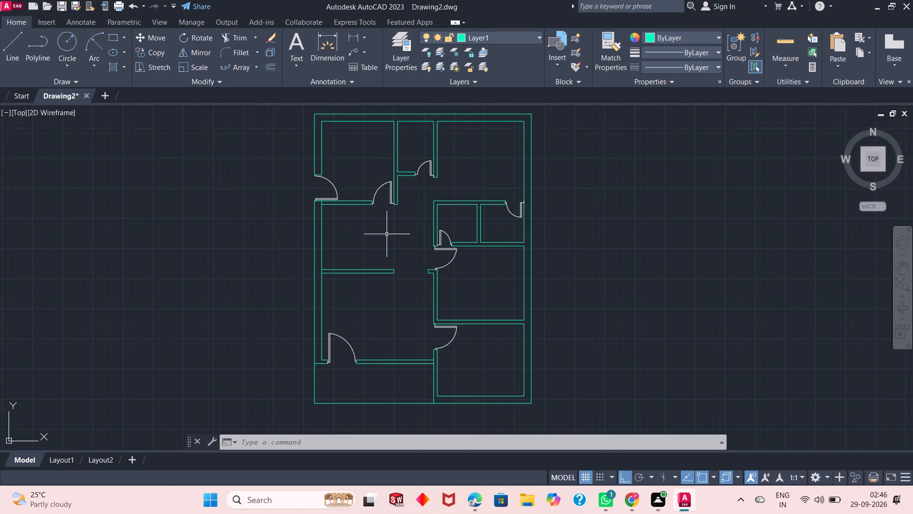
pyautogui.scroll(-1, 401, 284)
pyautogui.scroll(1, 401, 258)
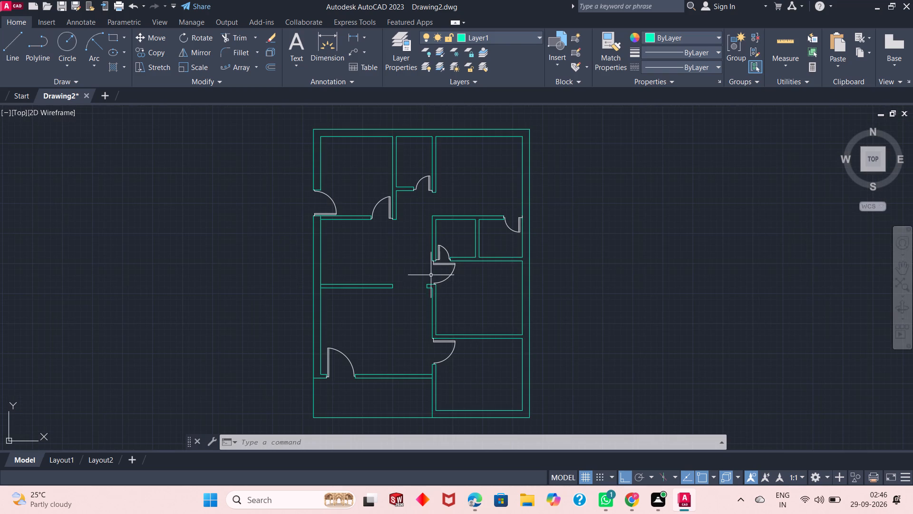
pyautogui.scroll(-1, 439, 276)
pyautogui.scroll(1, 439, 277)
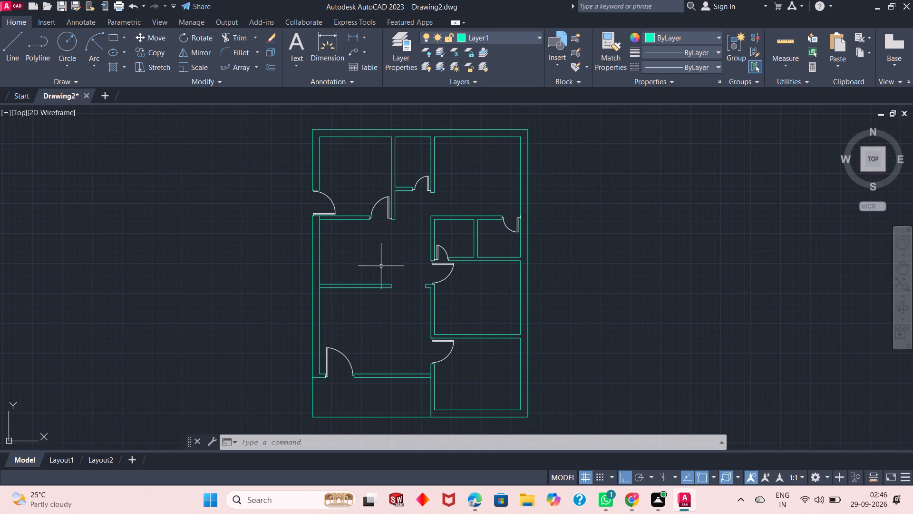
pyautogui.scroll(1, 373, 253)
pyautogui.scroll(-1, 387, 264)
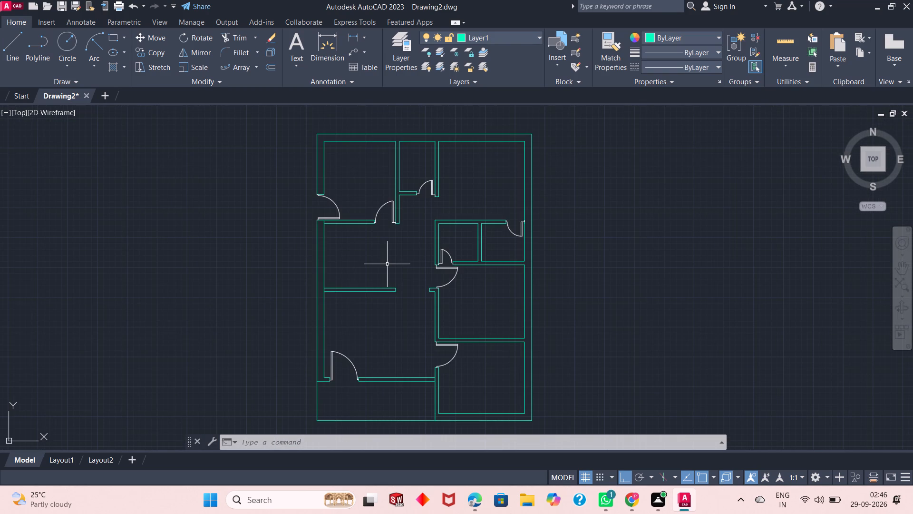
pyautogui.scroll(1, 387, 264)
pyautogui.scroll(-1, 387, 264)
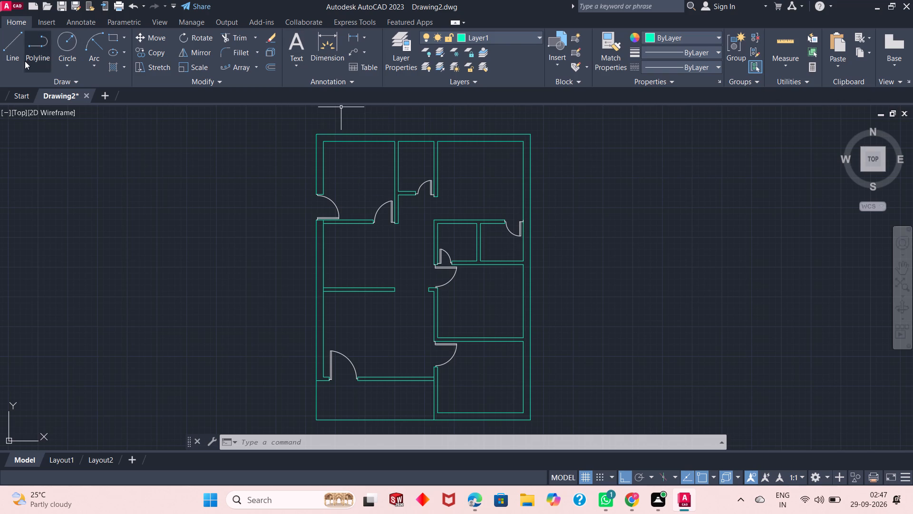
# Draw a three-segment counter outline in the upper-left room, from the exterior doorway's upper jamb, running parallel to the walls to the vertical partition.
pyautogui.click(11, 47)
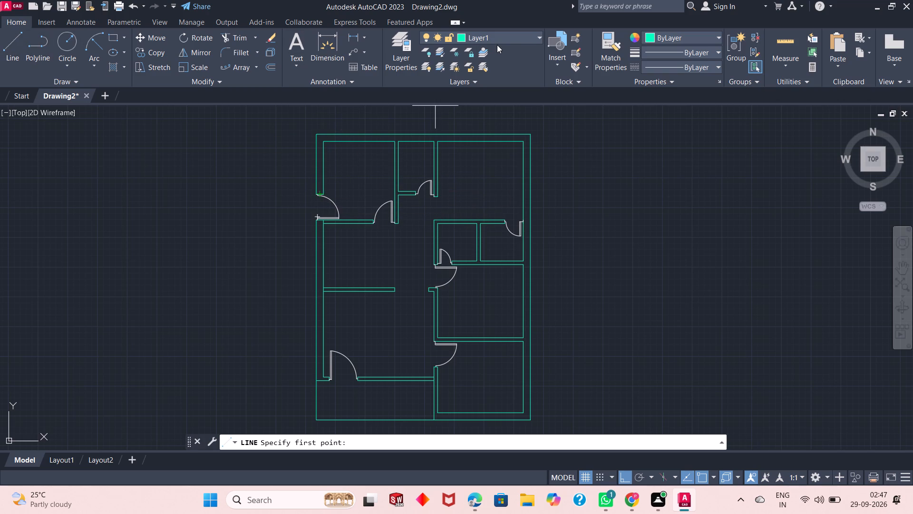
pyautogui.scroll(1, 369, 166)
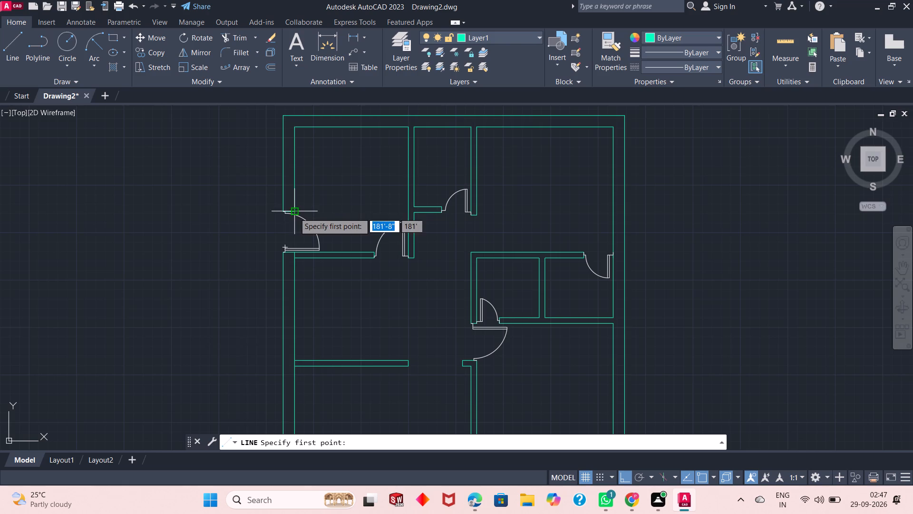
pyautogui.click(294, 213)
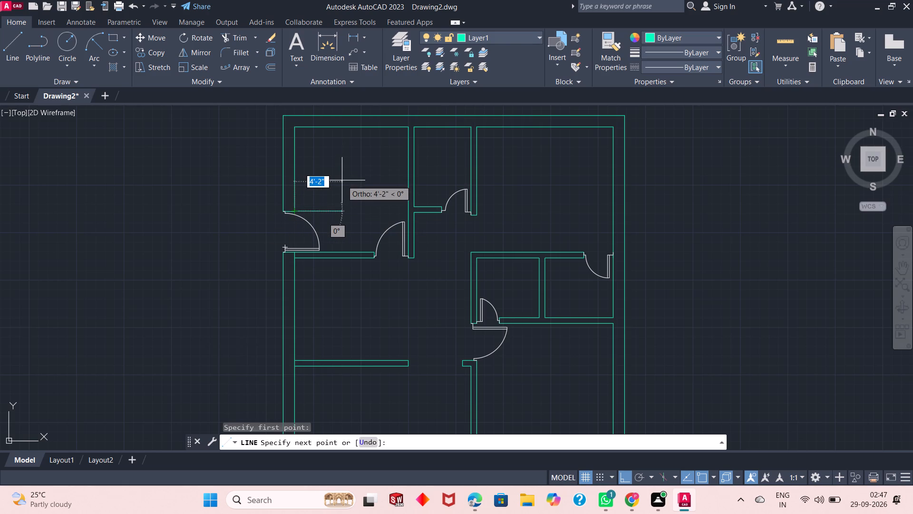
pyautogui.click(322, 198)
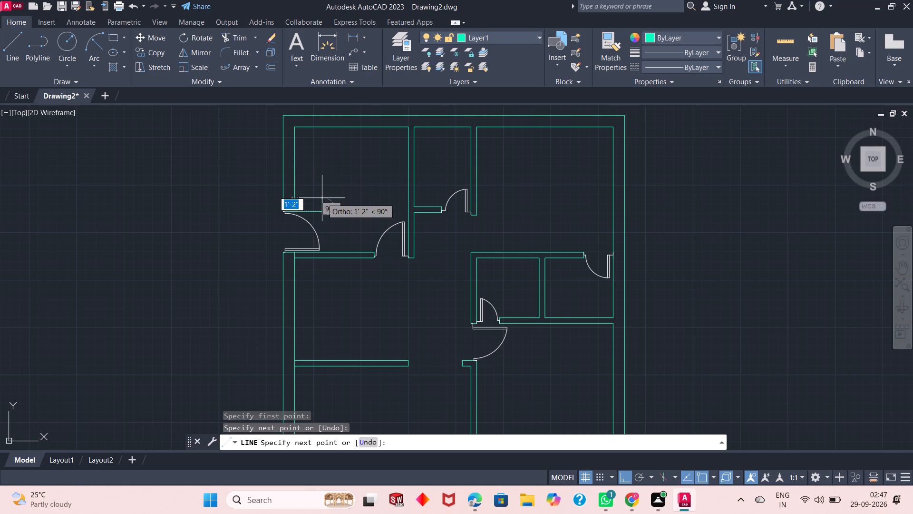
pyautogui.click(324, 151)
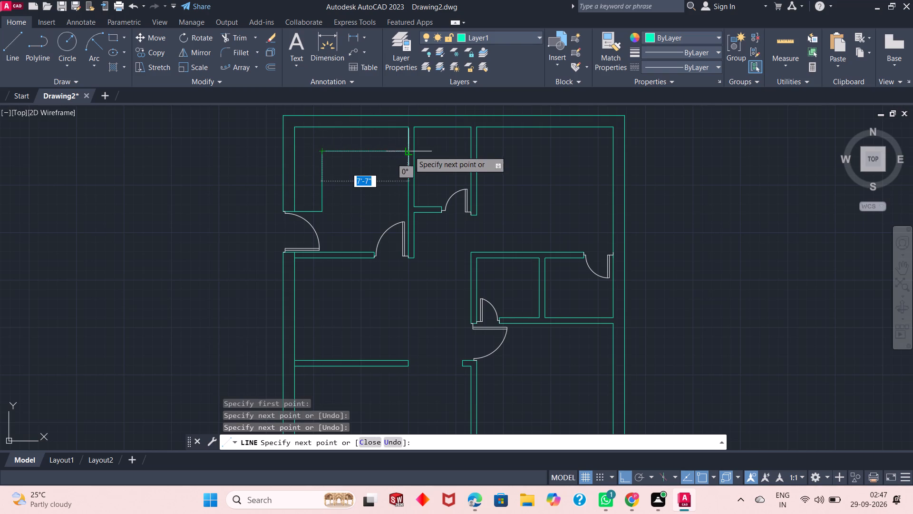
pyautogui.click(412, 151)
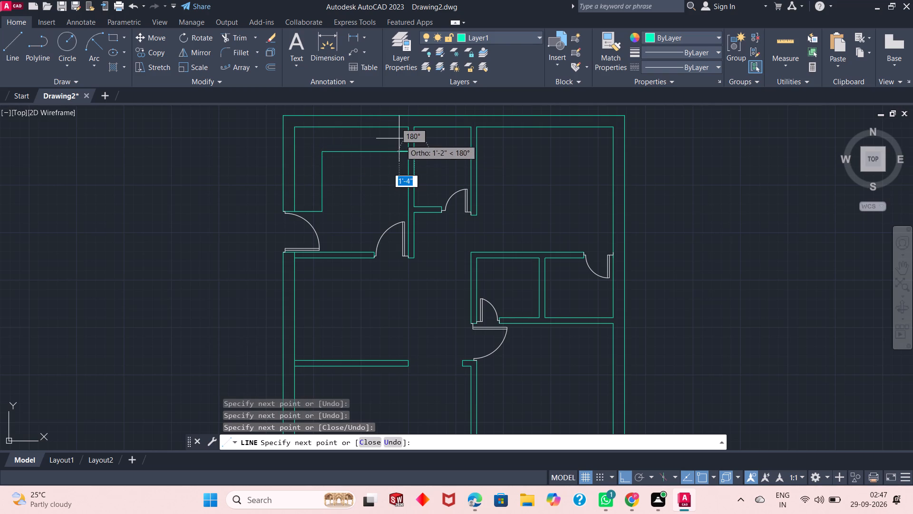
pyautogui.rightClick(539, 229)
pyautogui.click(561, 238)
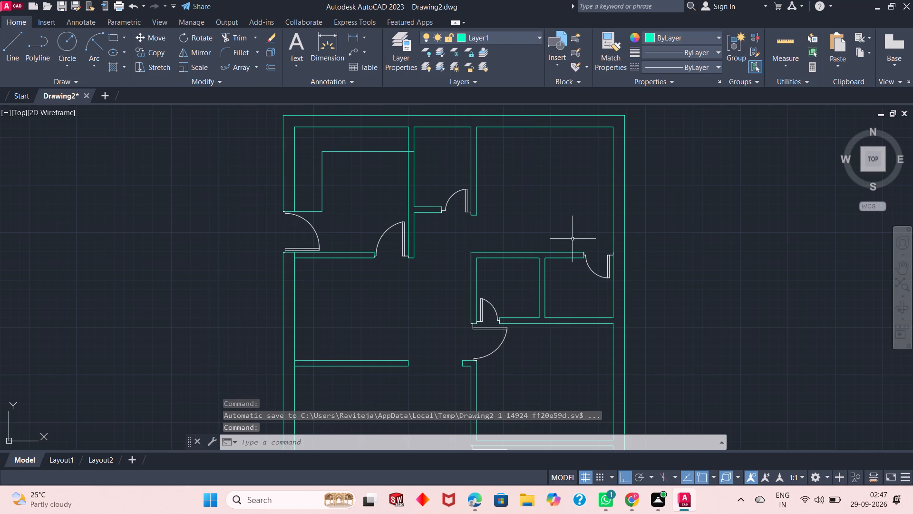
# On layer 0, draw a short vertical line across the thickness of the top exterior wall above the upper-left room.
pyautogui.scroll(-2, 568, 247)
pyautogui.scroll(1, 557, 265)
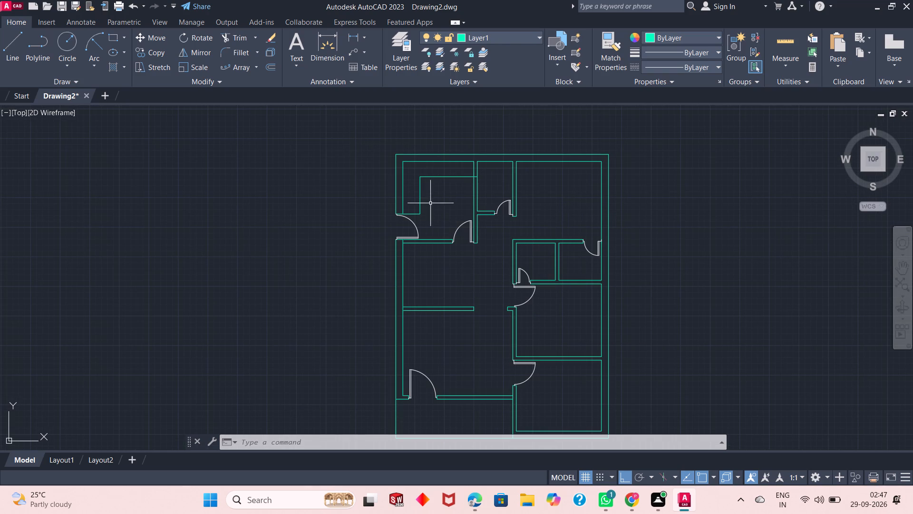
pyautogui.scroll(1, 436, 158)
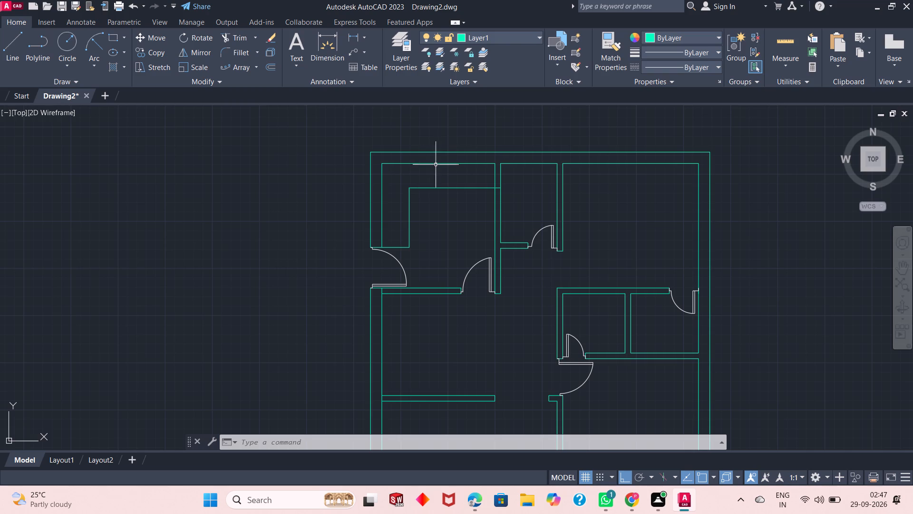
pyautogui.scroll(2, 424, 144)
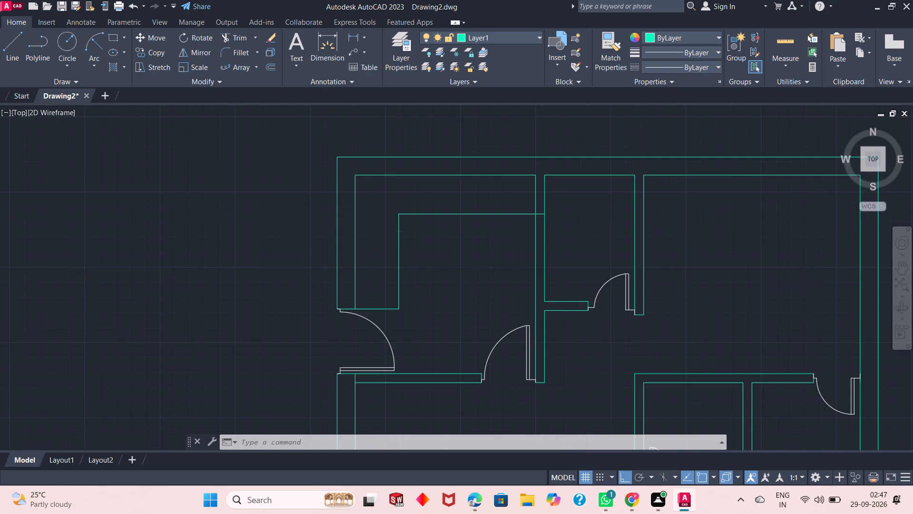
pyautogui.click(492, 38)
pyautogui.click(495, 51)
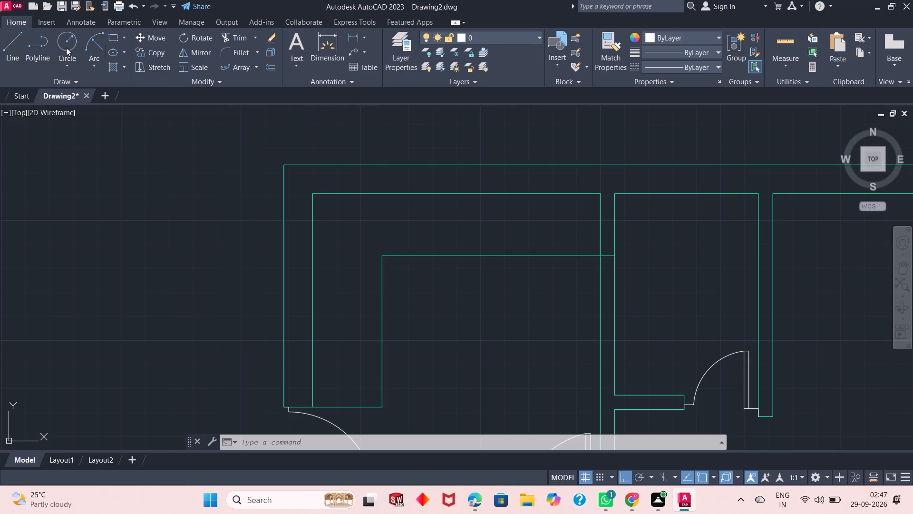
pyautogui.click(8, 55)
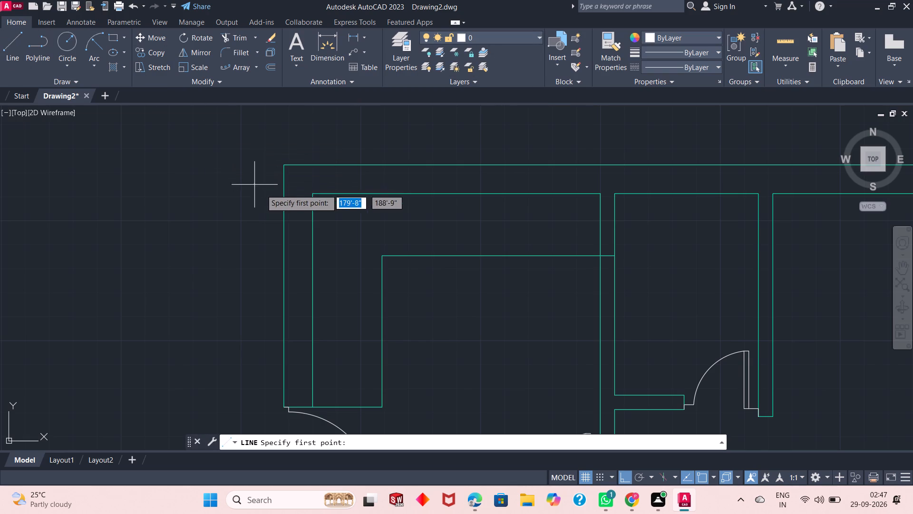
pyautogui.click(455, 194)
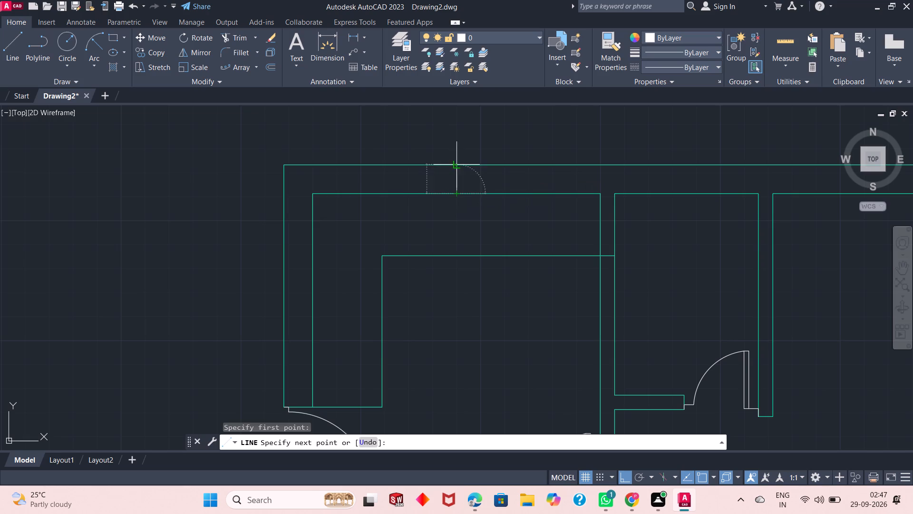
pyautogui.click(455, 164)
pyautogui.rightClick(476, 136)
pyautogui.click(506, 141)
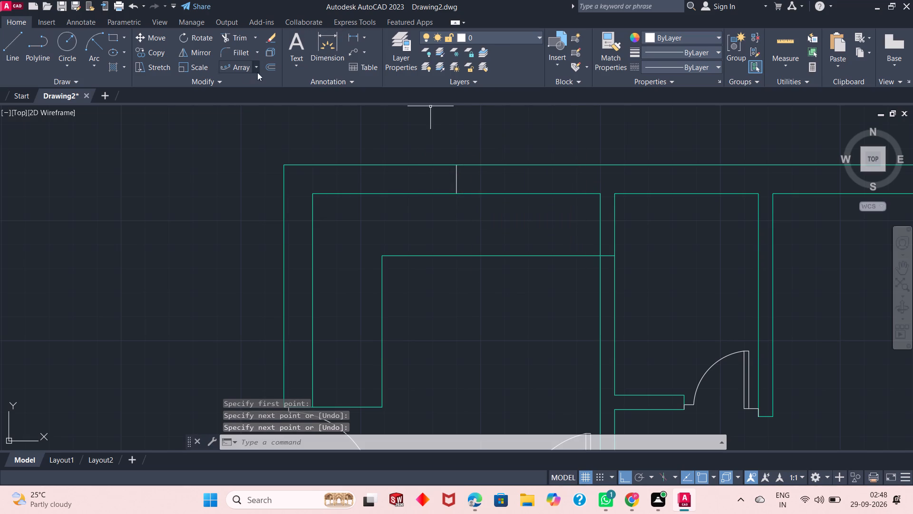
# Offset the short vertical line in the top exterior wall 2' to each side to form the window jambs.
pyautogui.click(272, 69)
pyautogui.click(410, 442)
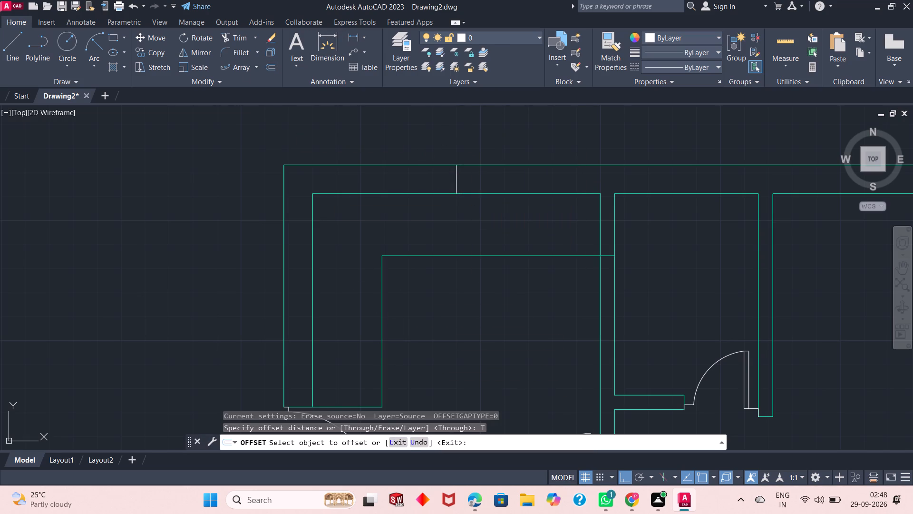
pyautogui.click(455, 183)
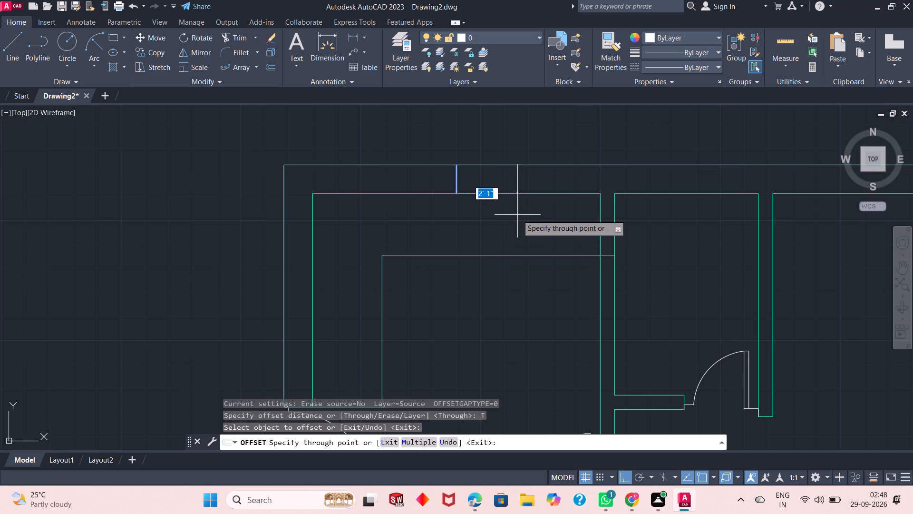
pyautogui.write("2'")
pyautogui.press('Return')
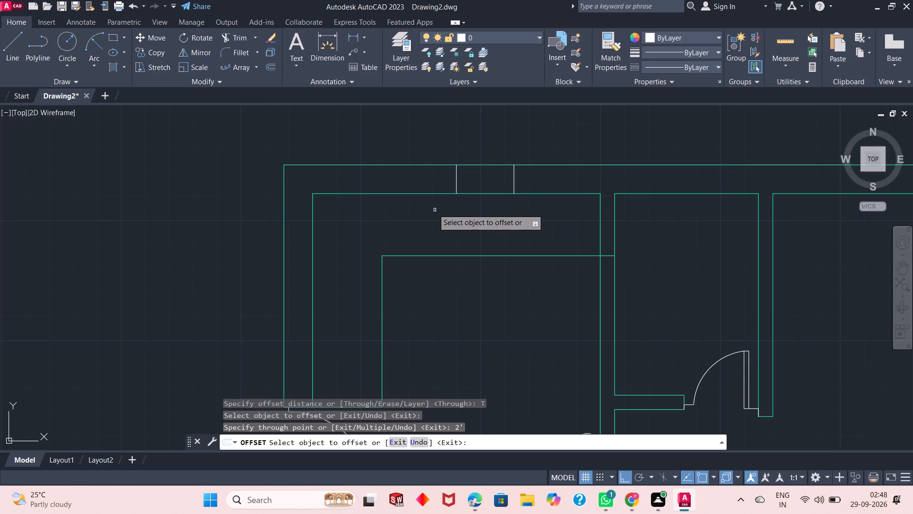
pyautogui.click(455, 177)
pyautogui.write("2'")
pyautogui.press('Return')
pyautogui.rightClick(183, 182)
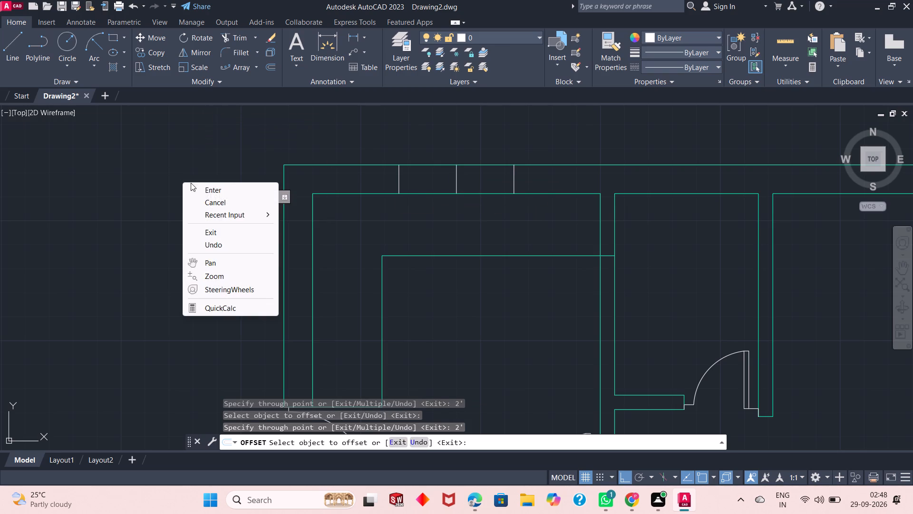
pyautogui.click(209, 189)
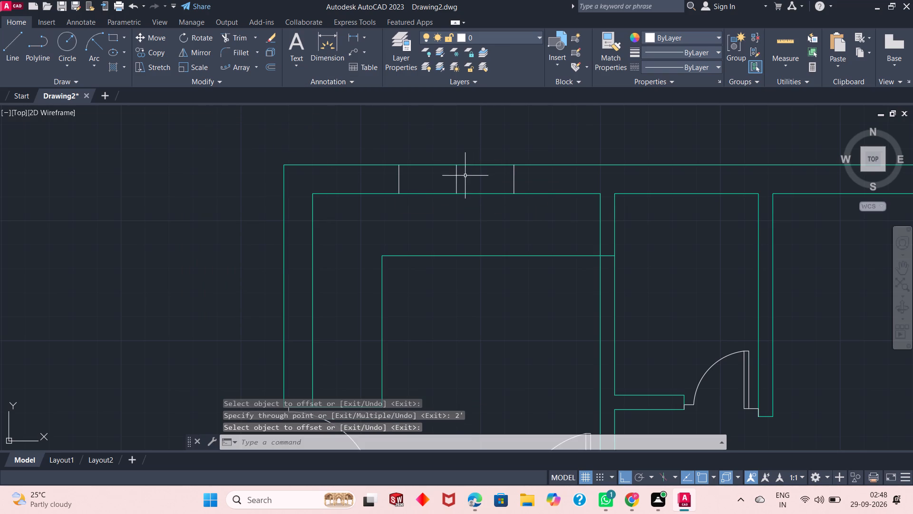
# Trim away the original middle line between the two window jambs.
pyautogui.click(226, 39)
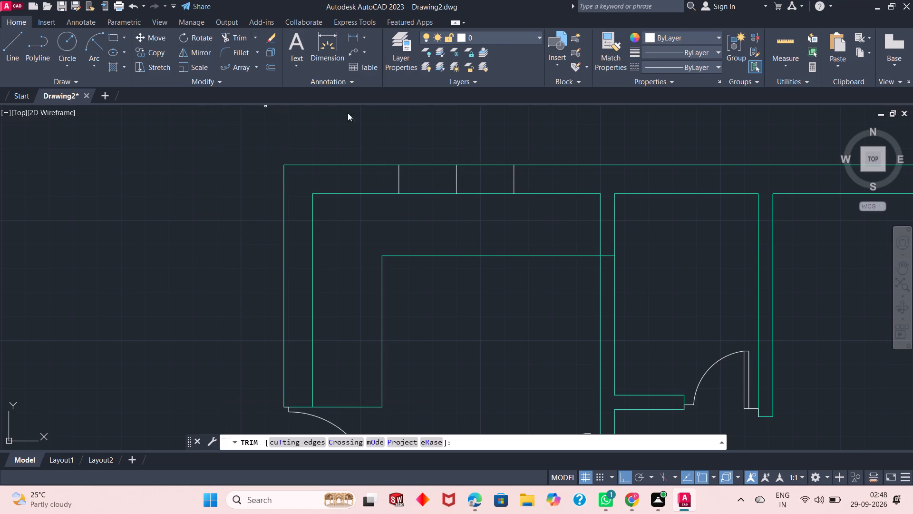
pyautogui.click(433, 186)
pyautogui.click(462, 181)
pyautogui.rightClick(239, 155)
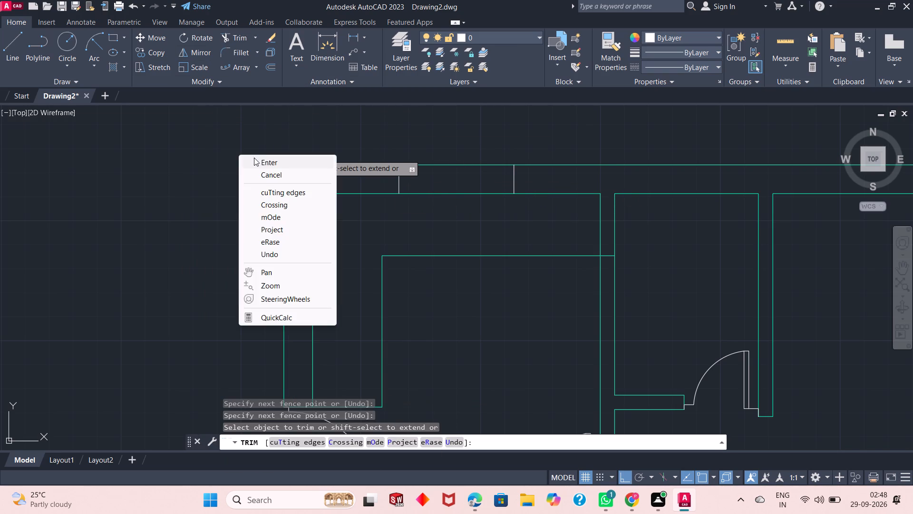
pyautogui.click(270, 163)
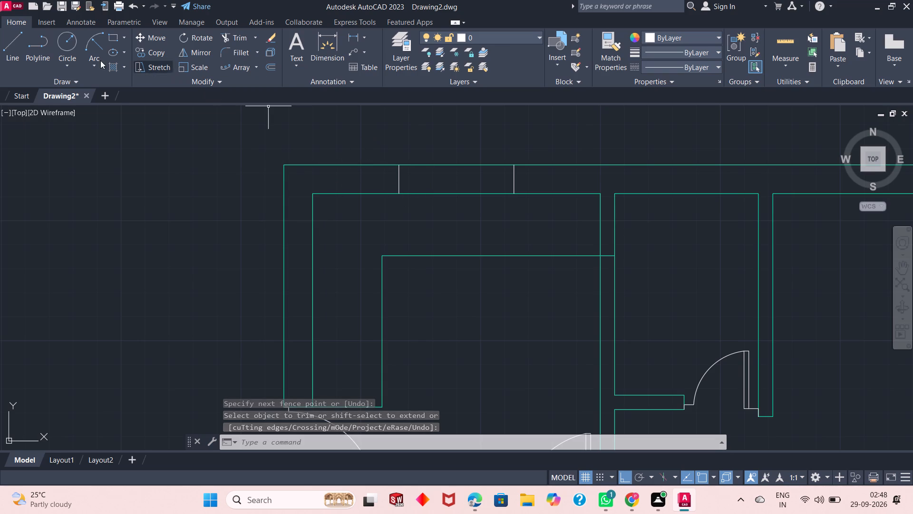
# Draw a horizontal line between the midpoints of the two window jambs, along the middle of the wall thickness.
pyautogui.click(6, 50)
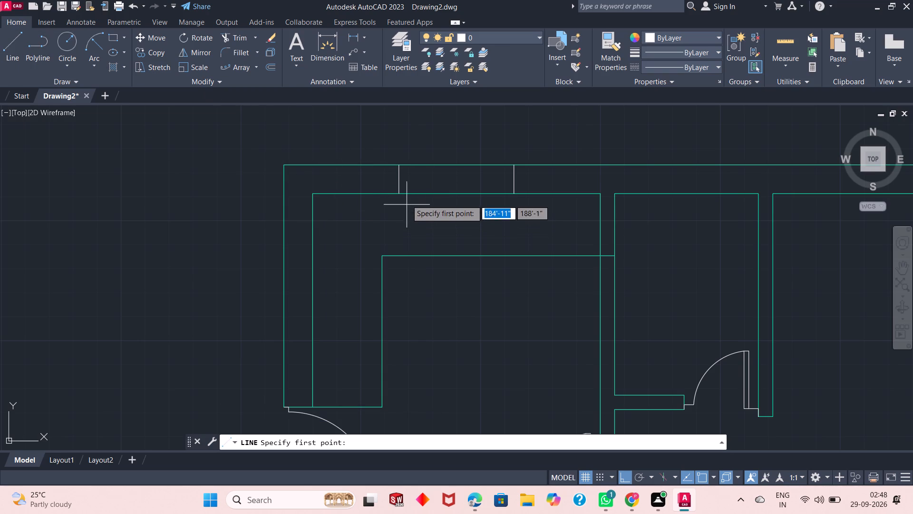
pyautogui.click(398, 179)
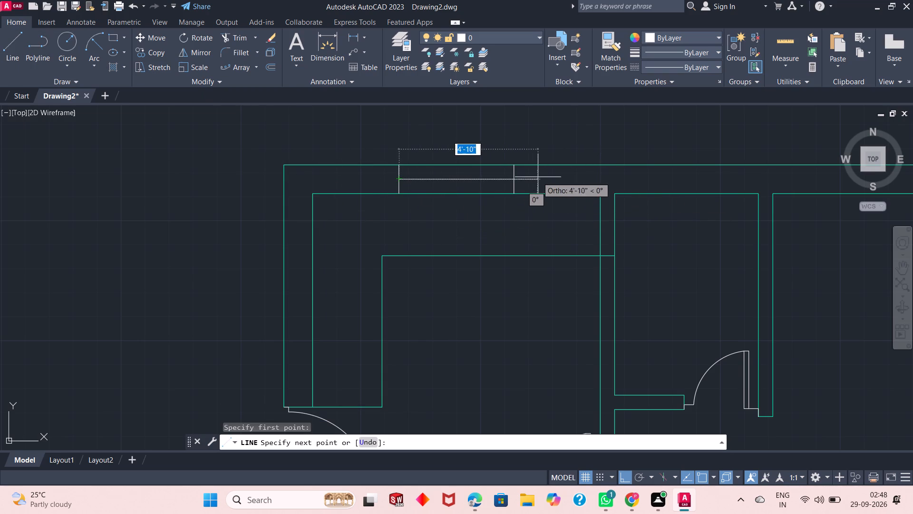
pyautogui.click(515, 179)
pyautogui.rightClick(522, 154)
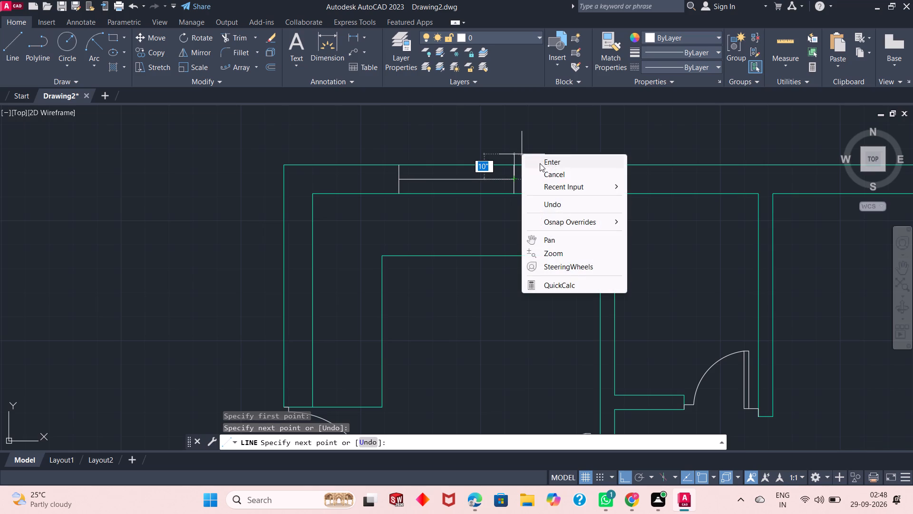
pyautogui.click(541, 163)
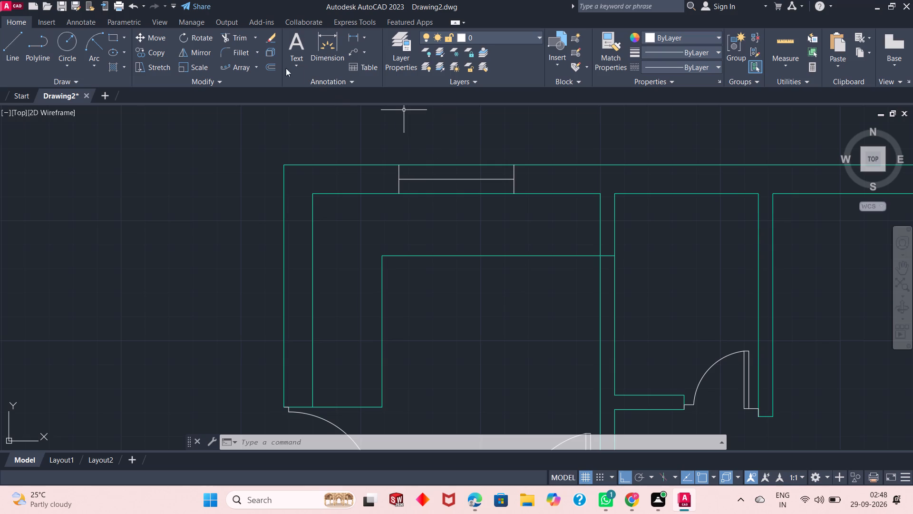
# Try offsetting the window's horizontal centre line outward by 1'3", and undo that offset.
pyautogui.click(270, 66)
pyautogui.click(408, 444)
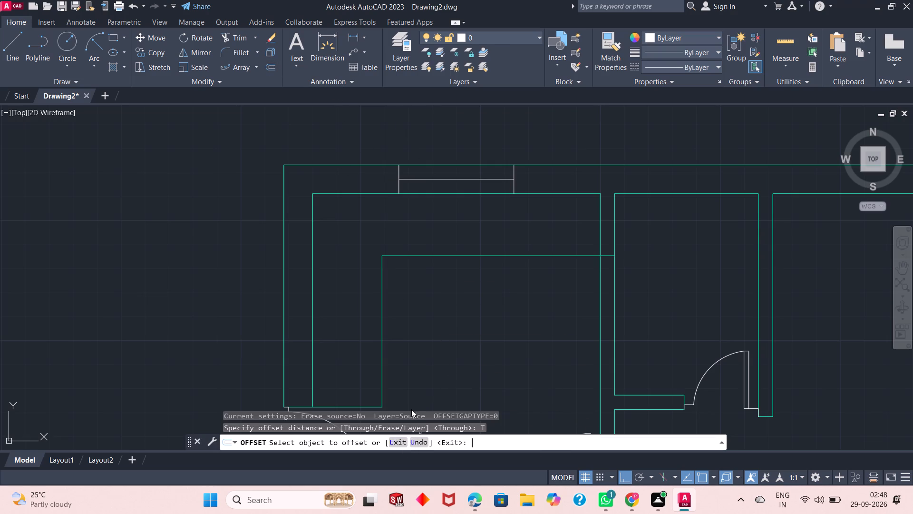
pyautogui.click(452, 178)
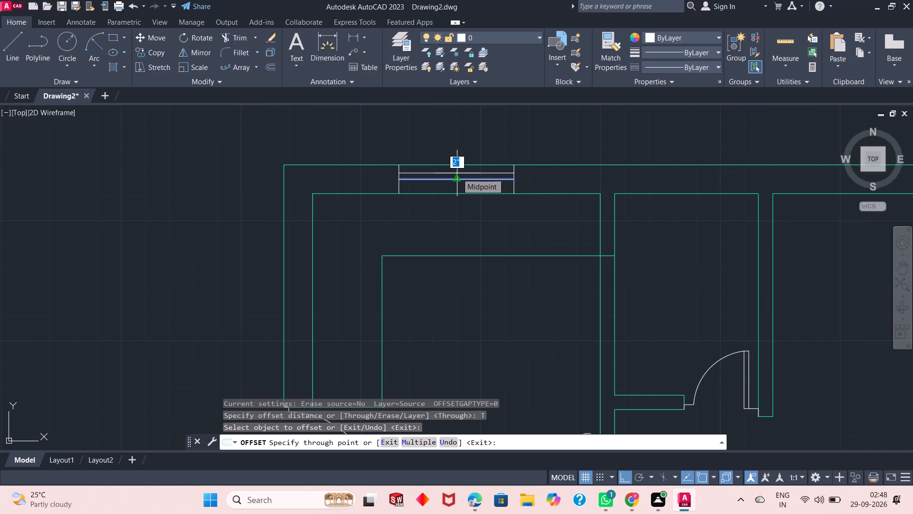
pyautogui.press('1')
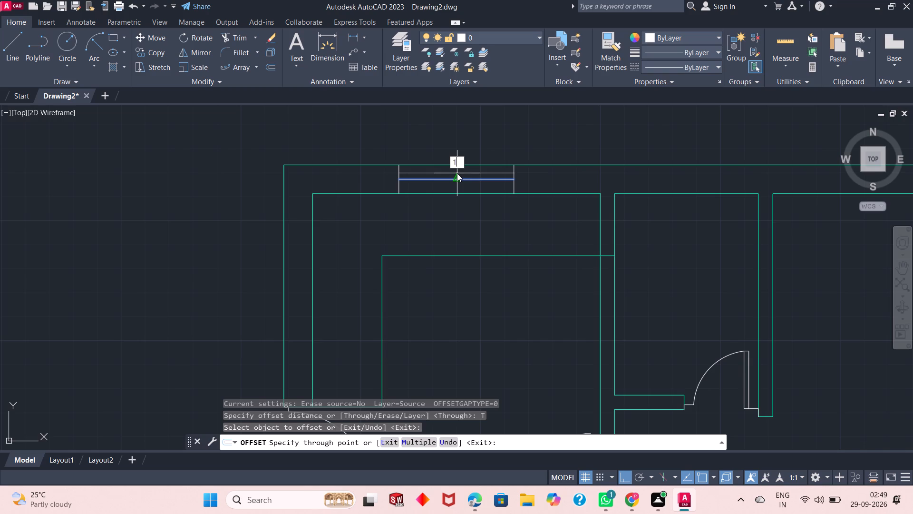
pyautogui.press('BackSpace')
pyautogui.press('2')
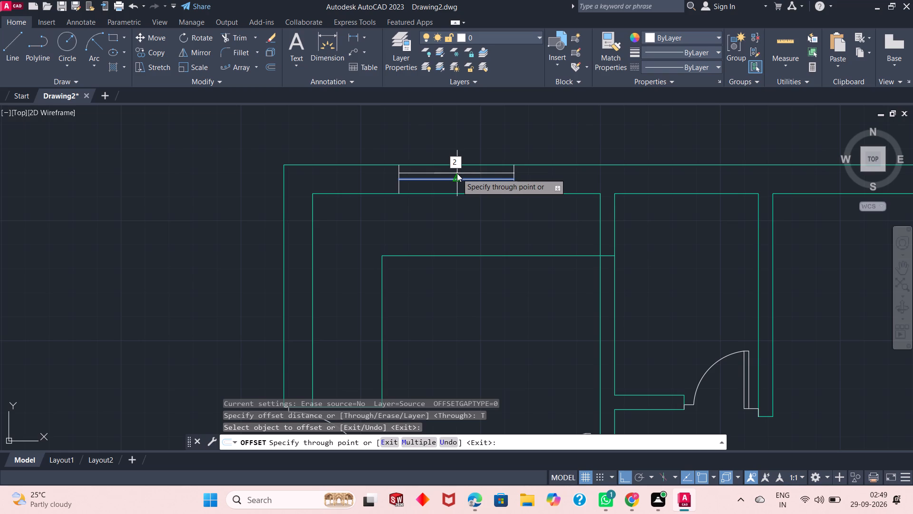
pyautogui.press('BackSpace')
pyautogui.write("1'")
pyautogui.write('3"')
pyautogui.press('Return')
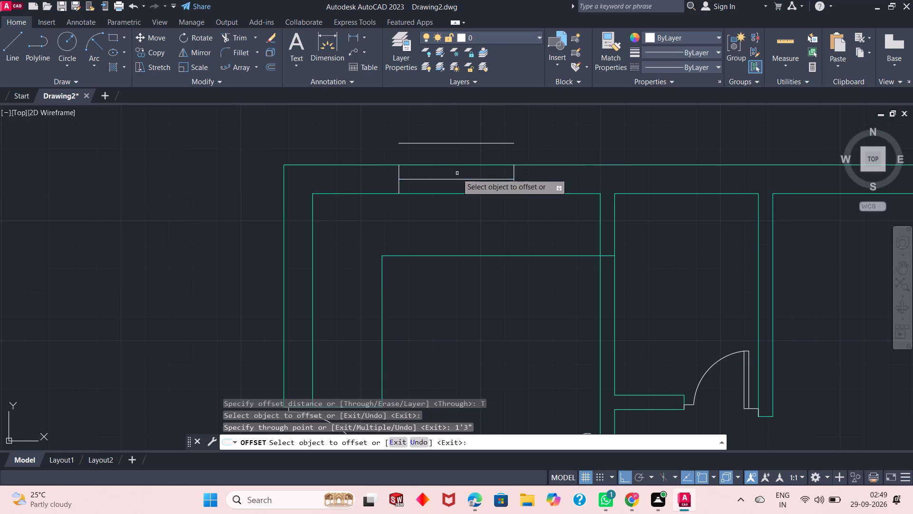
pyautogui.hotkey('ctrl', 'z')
# Offset the window's horizontal centre line 2" to each side within the wall thickness.
pyautogui.click(458, 181)
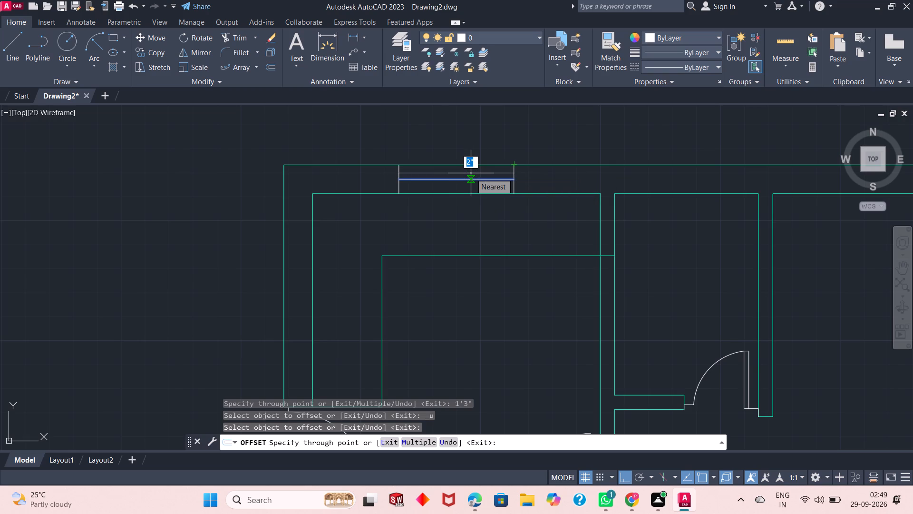
pyautogui.press('2')
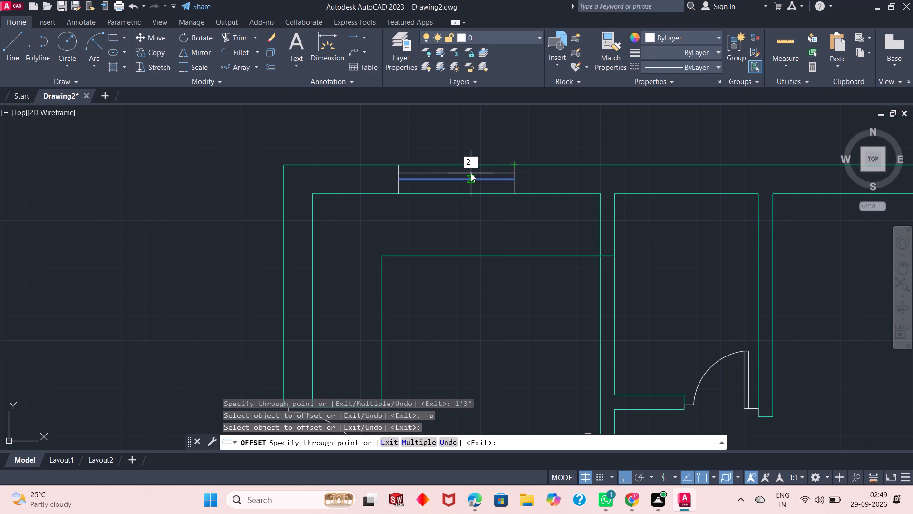
pyautogui.hotkey('shift', '"')
pyautogui.press('Return')
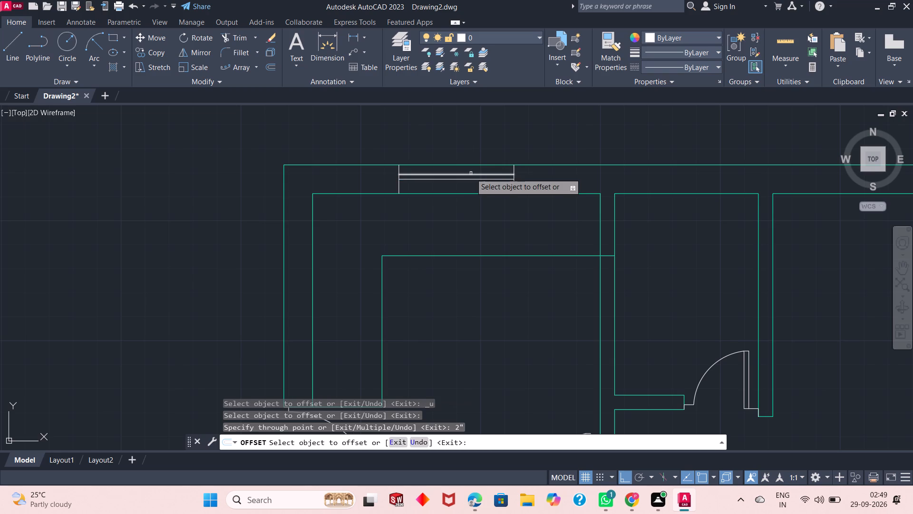
pyautogui.click(486, 179)
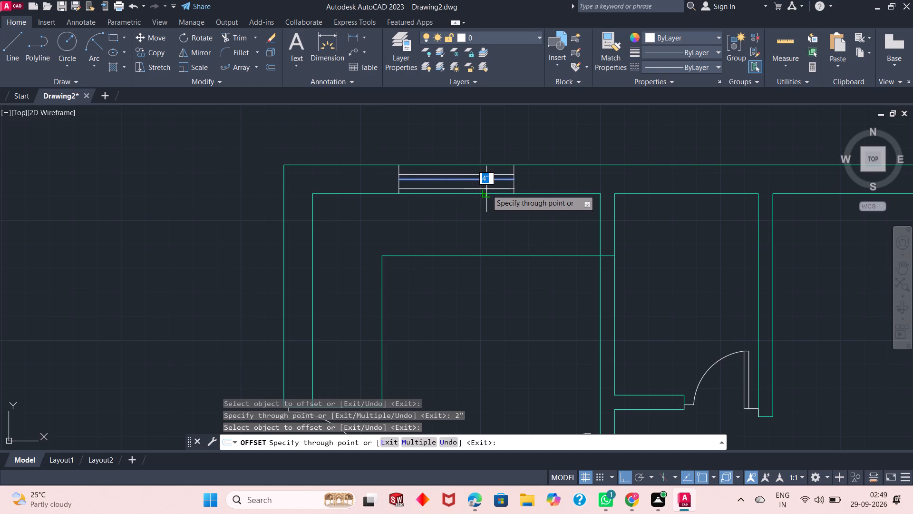
pyautogui.write('2"')
pyautogui.press('Return')
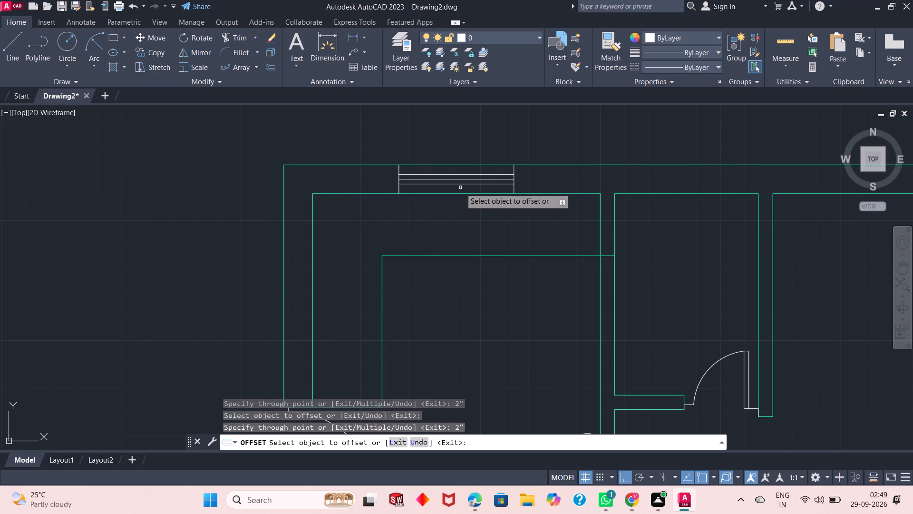
pyautogui.scroll(-2, 460, 188)
pyautogui.rightClick(299, 217)
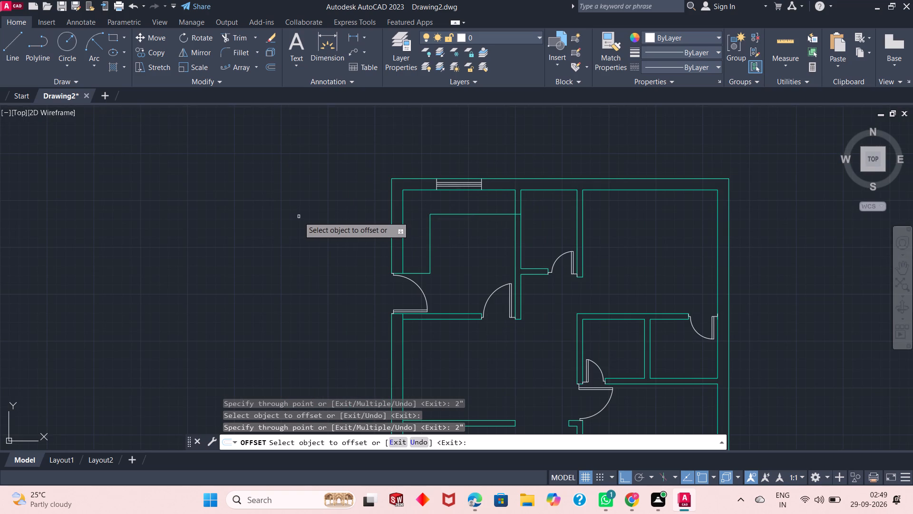
pyautogui.click(323, 222)
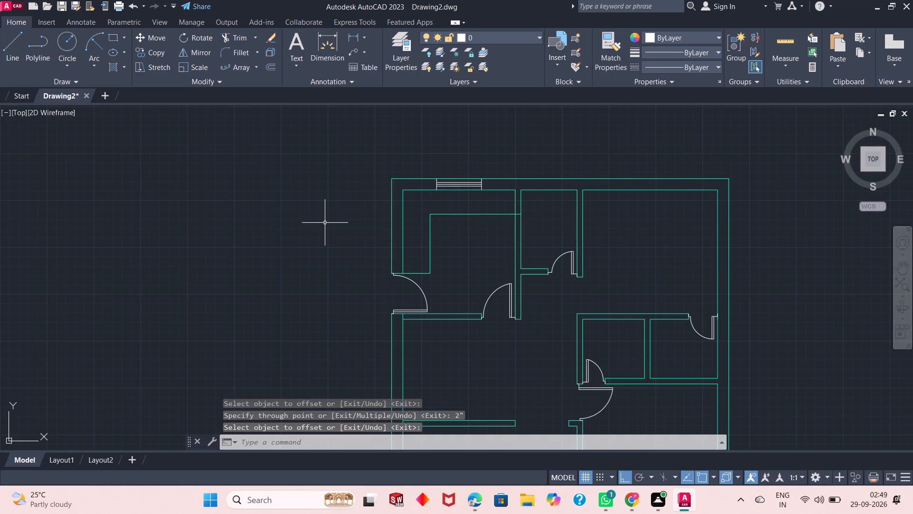
# Examine the whole floor plan, including the new window and the remaining exterior walls.
pyautogui.scroll(1, 310, 221)
pyautogui.scroll(1, 247, 258)
pyautogui.scroll(-1, 273, 263)
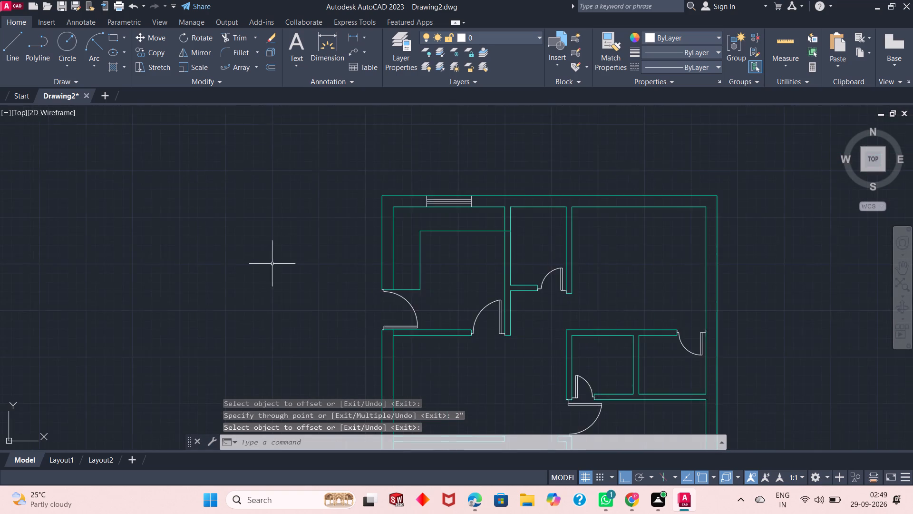
pyautogui.scroll(-2, 272, 264)
pyautogui.scroll(1, 445, 276)
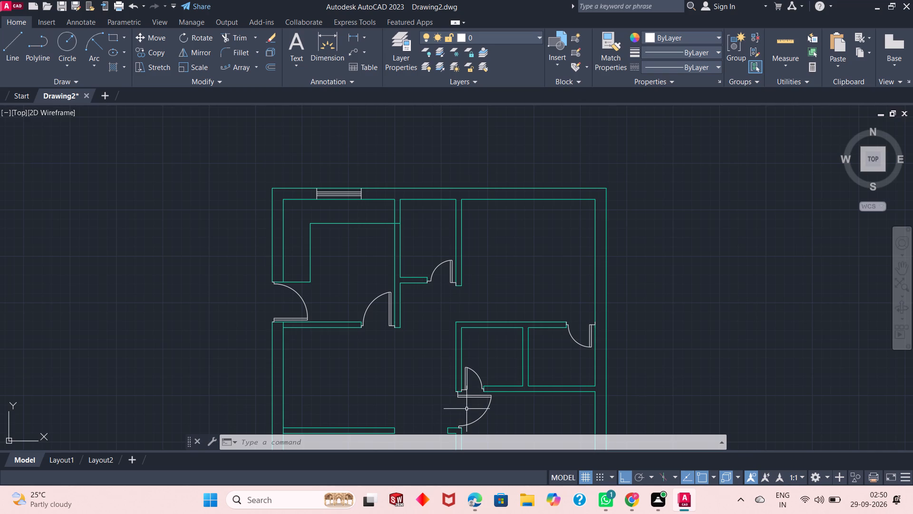
pyautogui.scroll(-2, 428, 265)
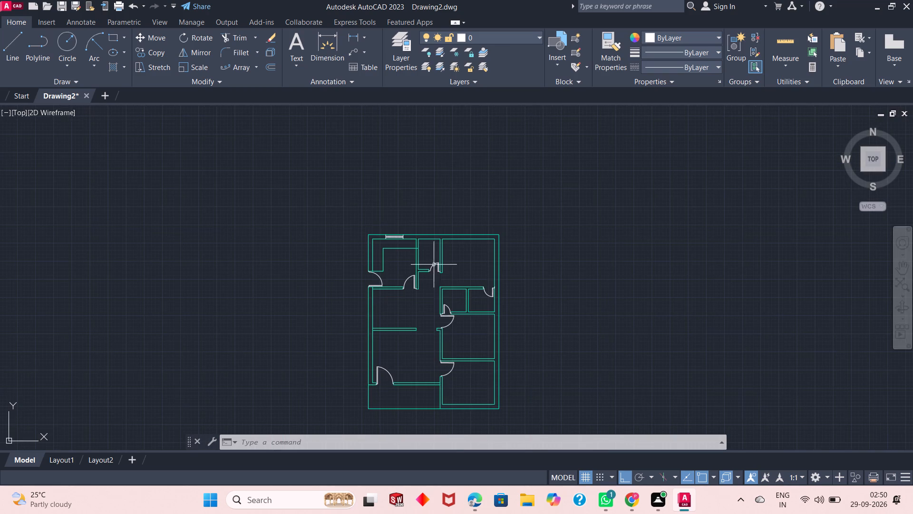
pyautogui.scroll(1, 448, 320)
pyautogui.scroll(-1, 414, 259)
pyautogui.scroll(2, 401, 219)
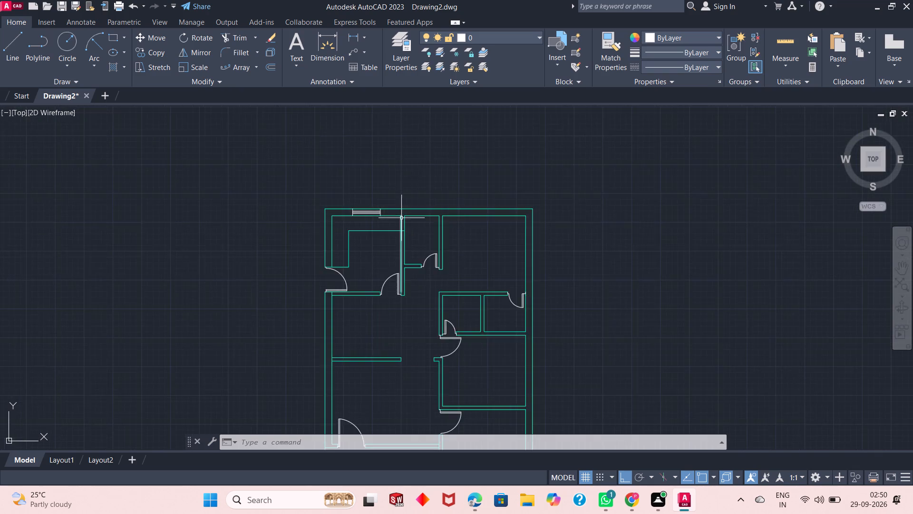
# Draw a short vertical line across the top exterior wall's thickness, centred above the small top-middle room.
pyautogui.scroll(2, 401, 218)
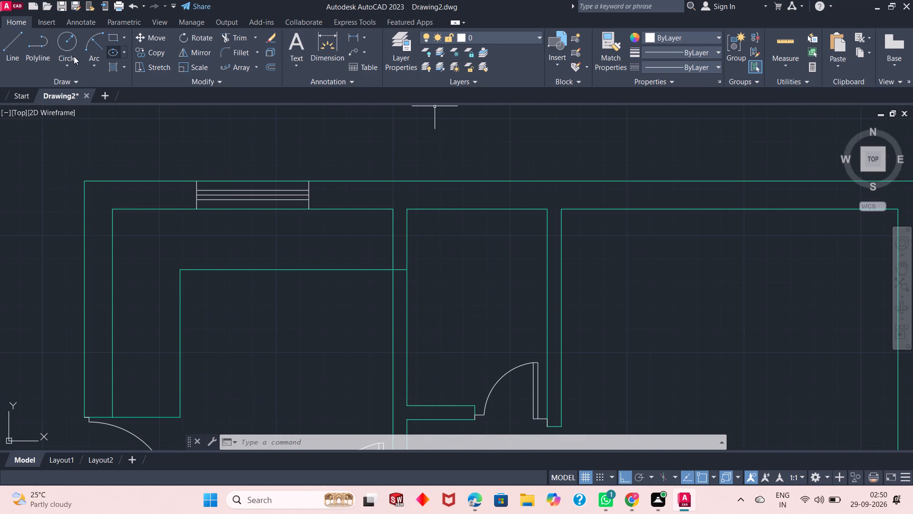
pyautogui.click(19, 43)
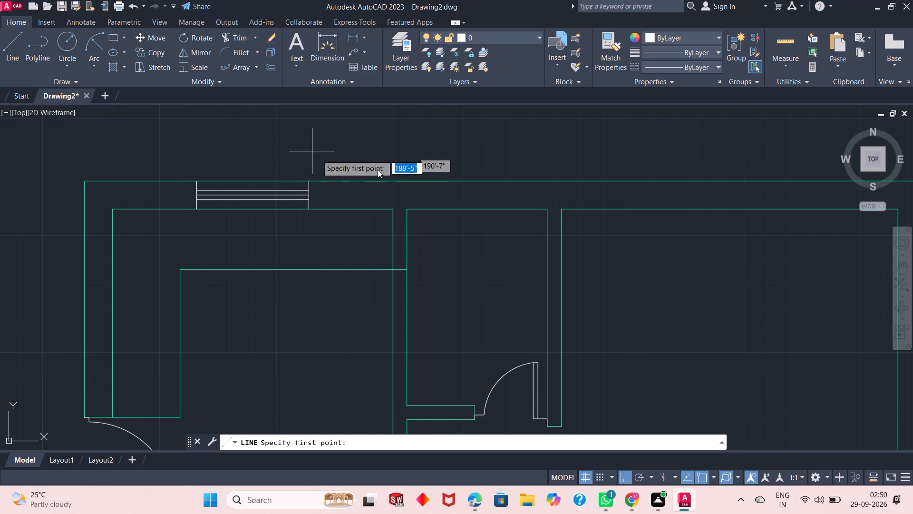
pyautogui.click(480, 208)
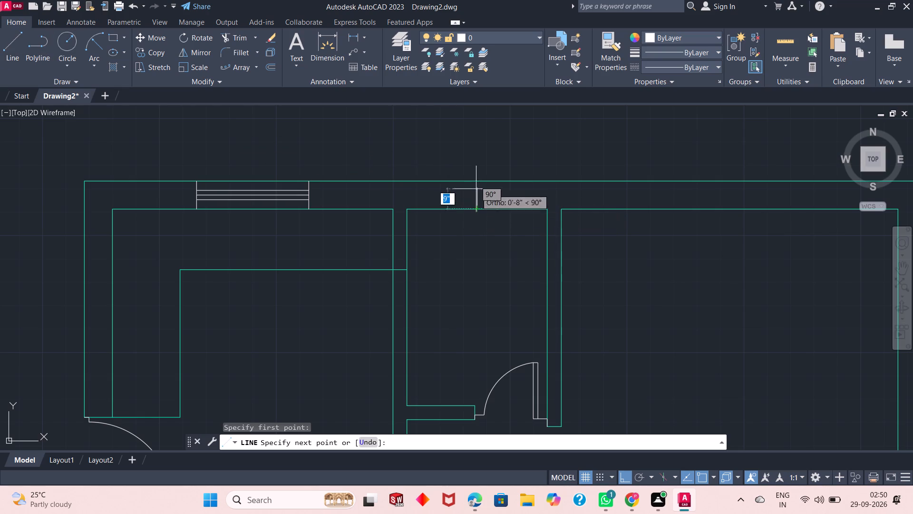
pyautogui.click(476, 182)
pyautogui.rightClick(494, 148)
pyautogui.click(512, 151)
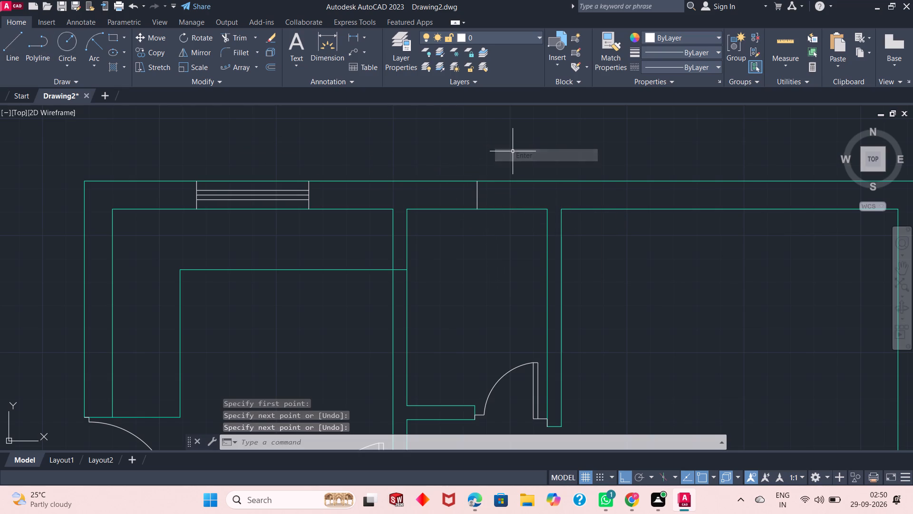
# Offset the short vertical line above the small top-middle room by 1' to each side within the wall.
pyautogui.click(269, 63)
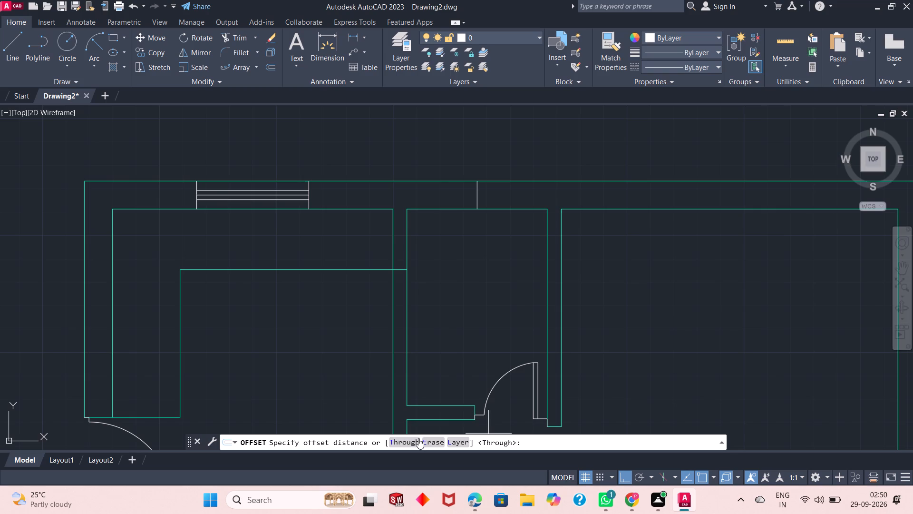
pyautogui.click(412, 438)
pyautogui.click(478, 198)
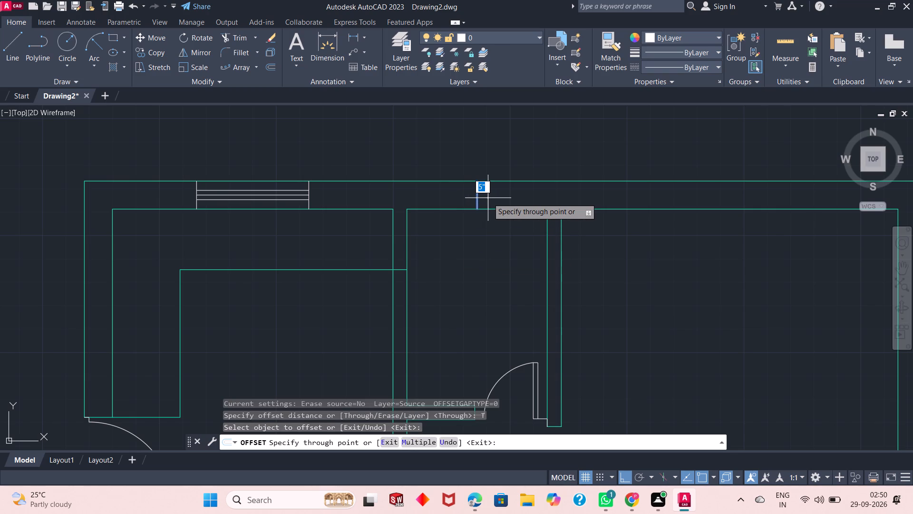
pyautogui.write("1'")
pyautogui.press('Return')
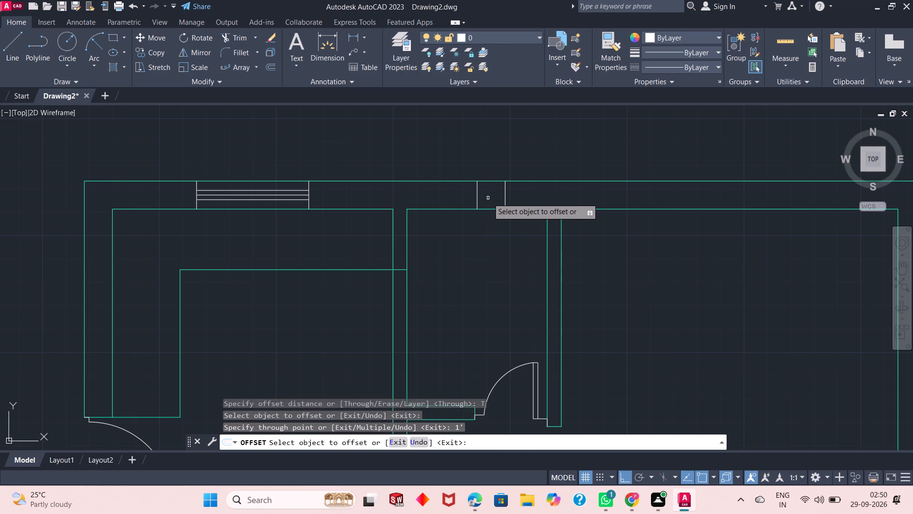
pyautogui.click(477, 190)
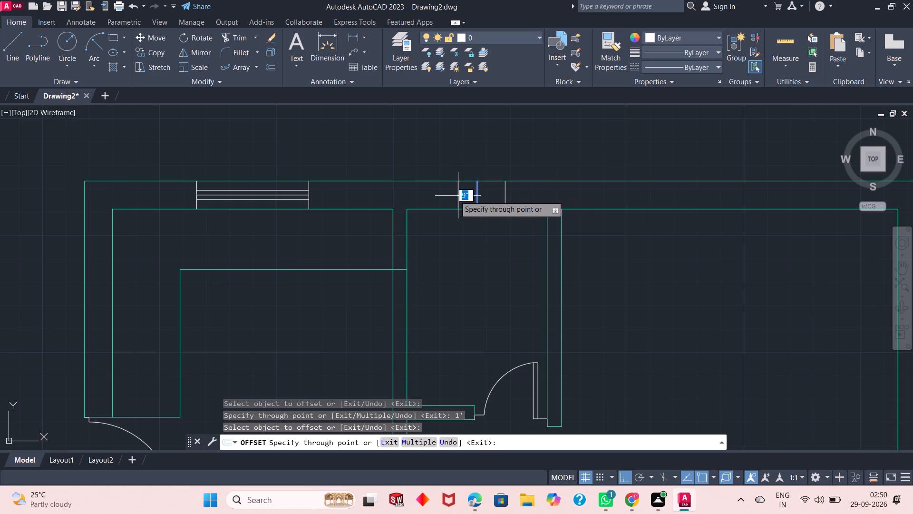
pyautogui.write("1'")
pyautogui.press('Return')
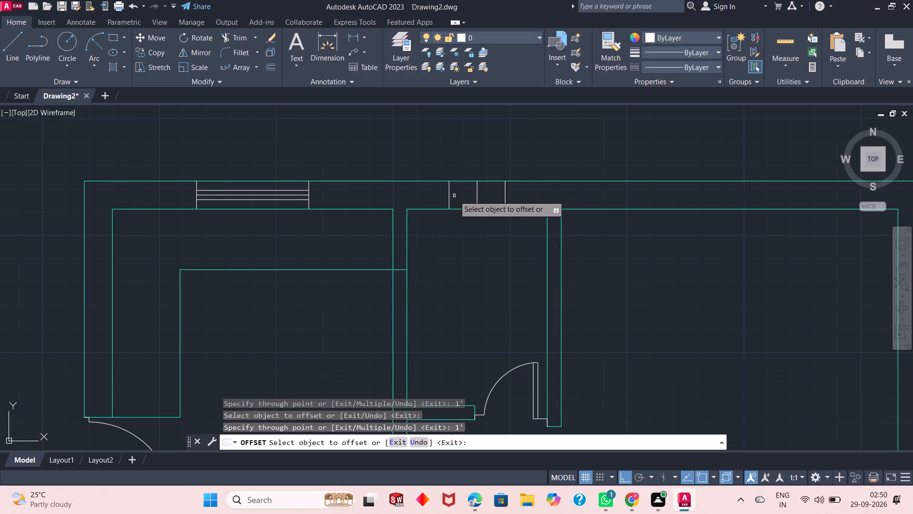
pyautogui.rightClick(453, 237)
pyautogui.click(466, 244)
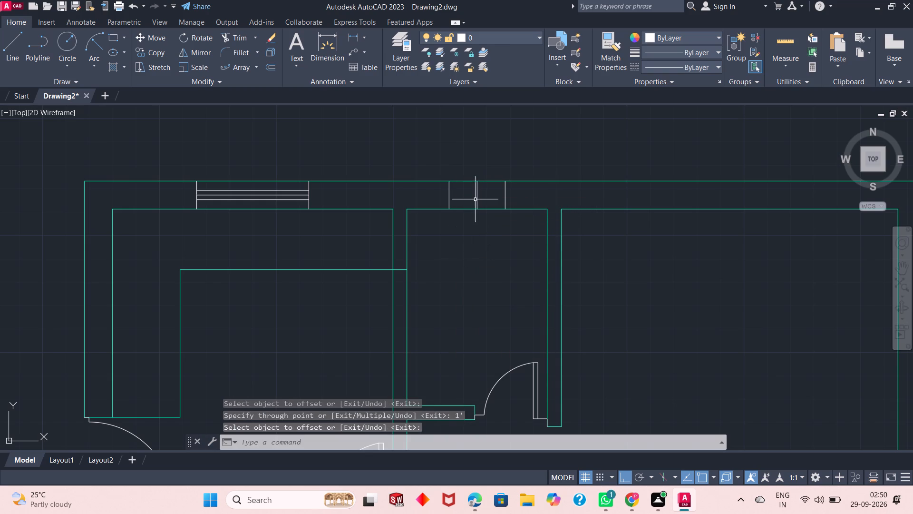
# Erase the original middle vertical line, keeping only the two window edge lines.
pyautogui.click(476, 190)
pyautogui.rightClick(492, 155)
pyautogui.click(531, 231)
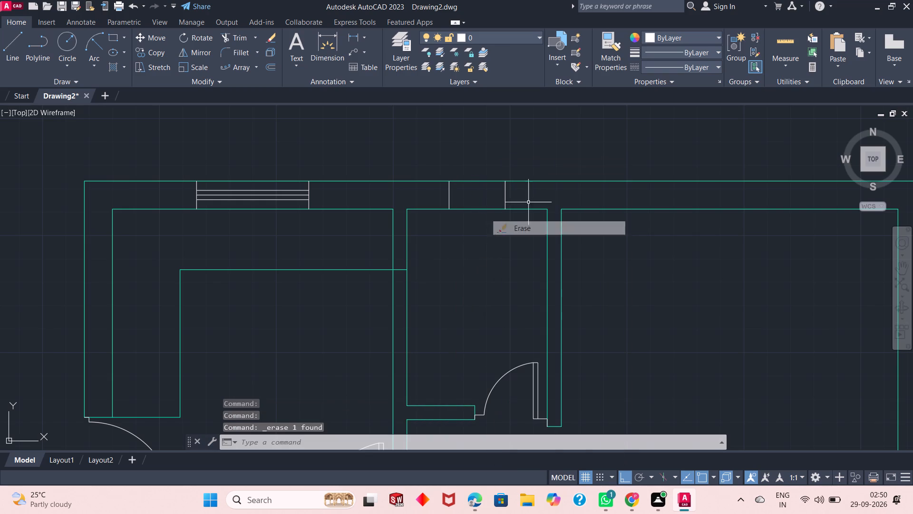
# Draw a horizontal line joining the midpoints of the small window's two edge lines.
pyautogui.click(13, 50)
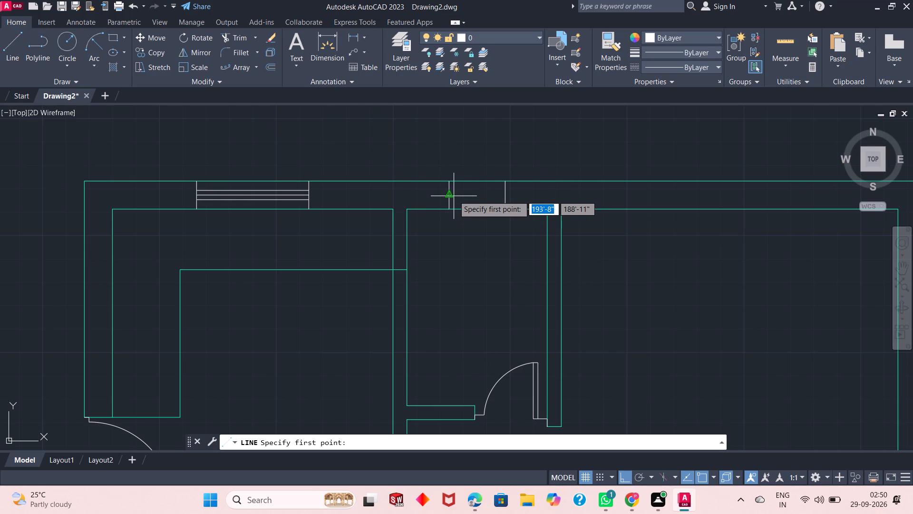
pyautogui.click(449, 195)
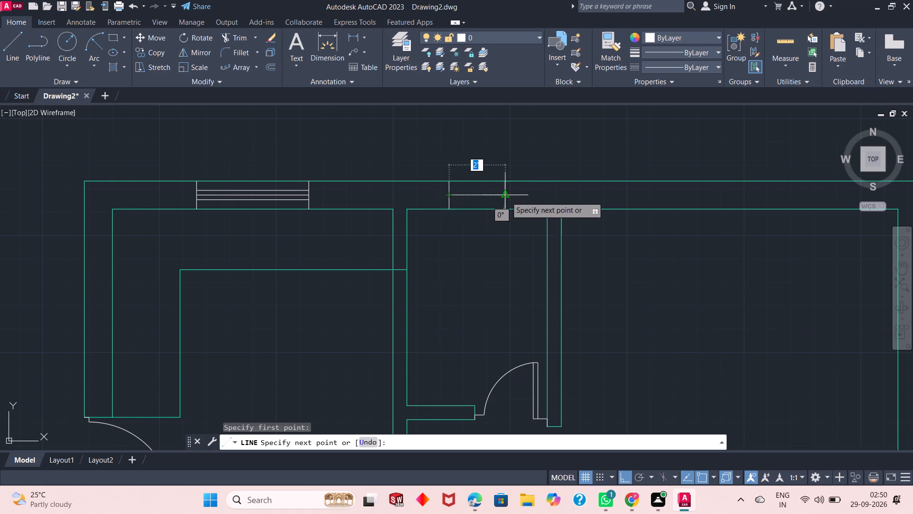
pyautogui.click(505, 197)
pyautogui.rightClick(512, 154)
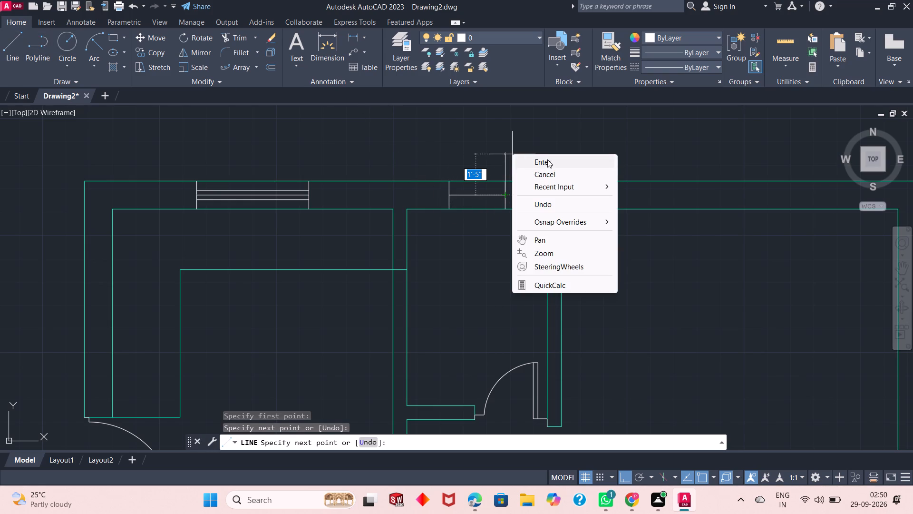
pyautogui.click(547, 159)
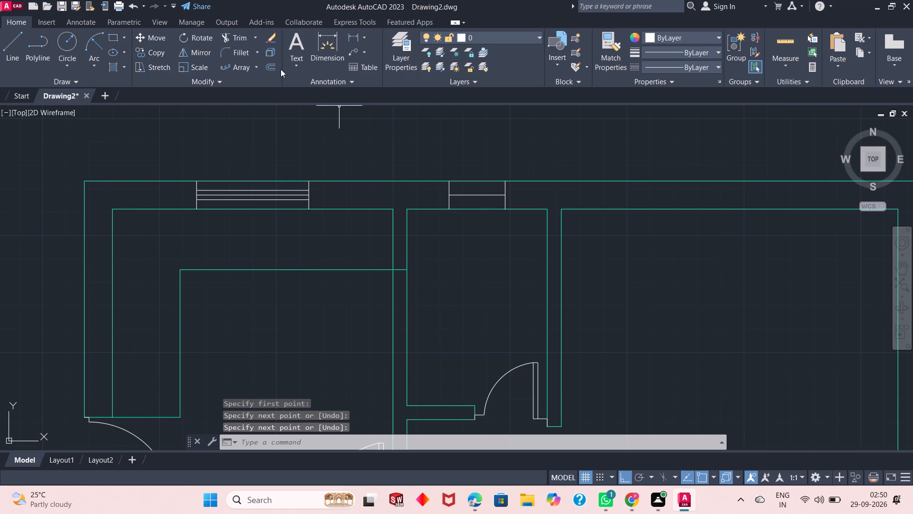
# Offset the small window's horizontal centre line 2" to each side within the wall thickness.
pyautogui.click(274, 66)
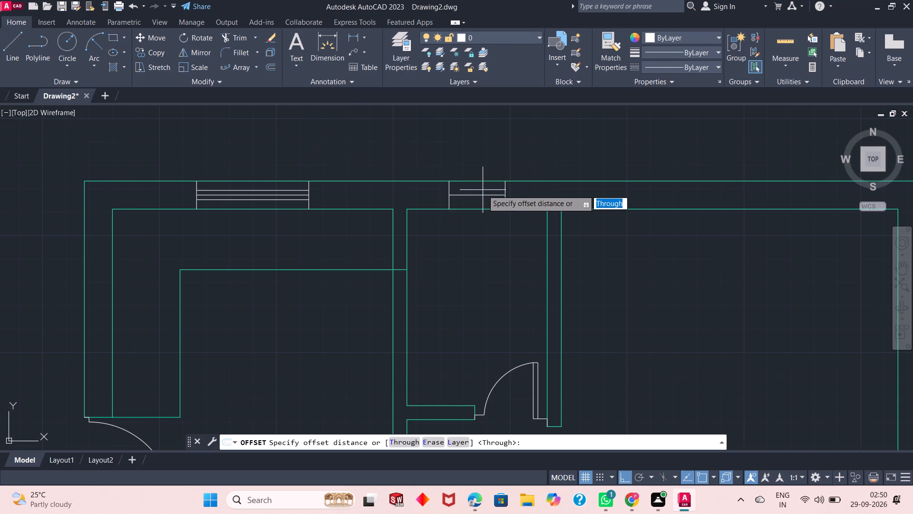
pyautogui.scroll(-1, 483, 190)
pyautogui.scroll(2, 480, 193)
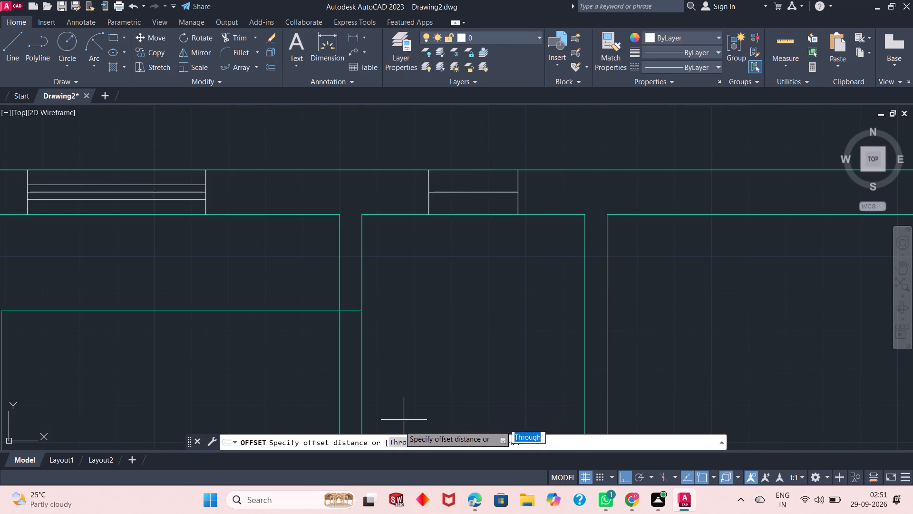
pyautogui.click(402, 441)
pyautogui.click(475, 192)
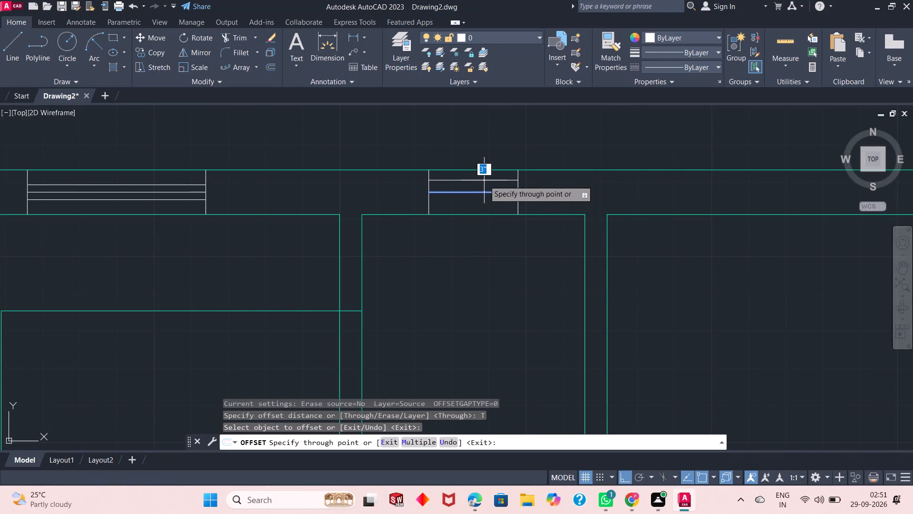
pyautogui.write('2"')
pyautogui.press('Return')
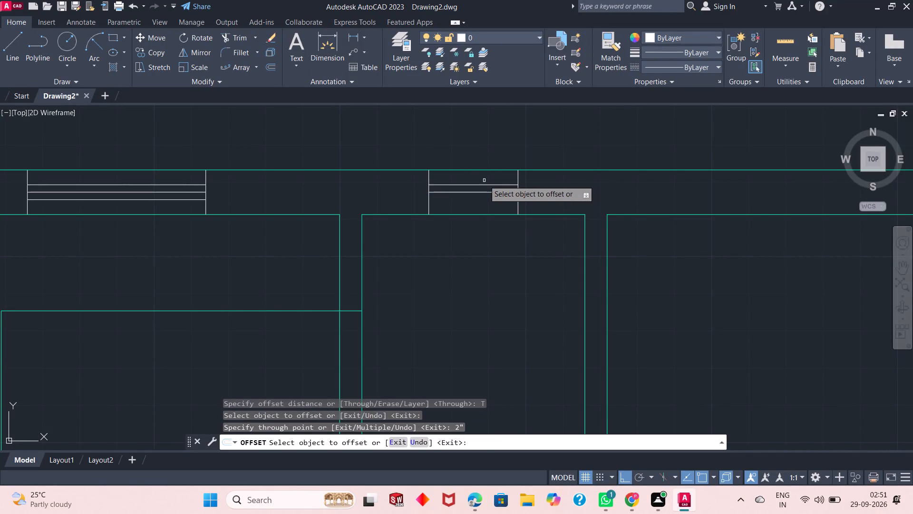
pyautogui.click(490, 192)
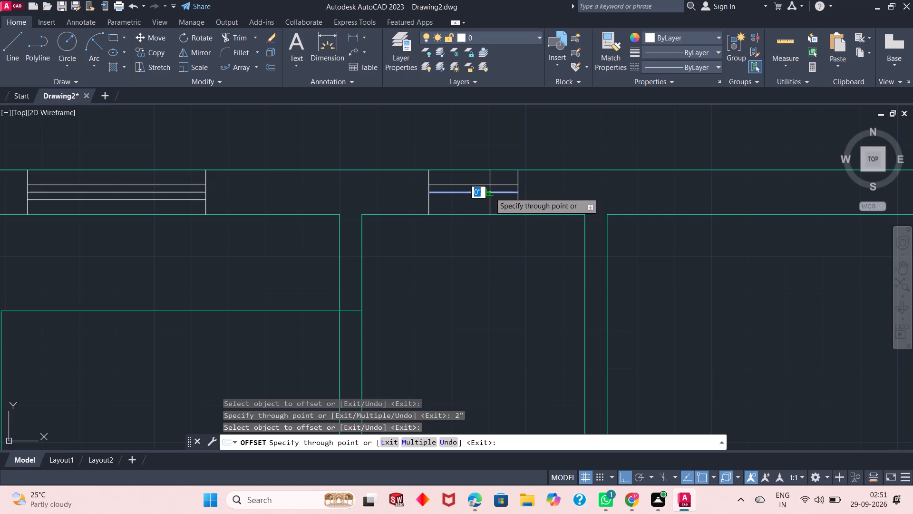
pyautogui.write('2"')
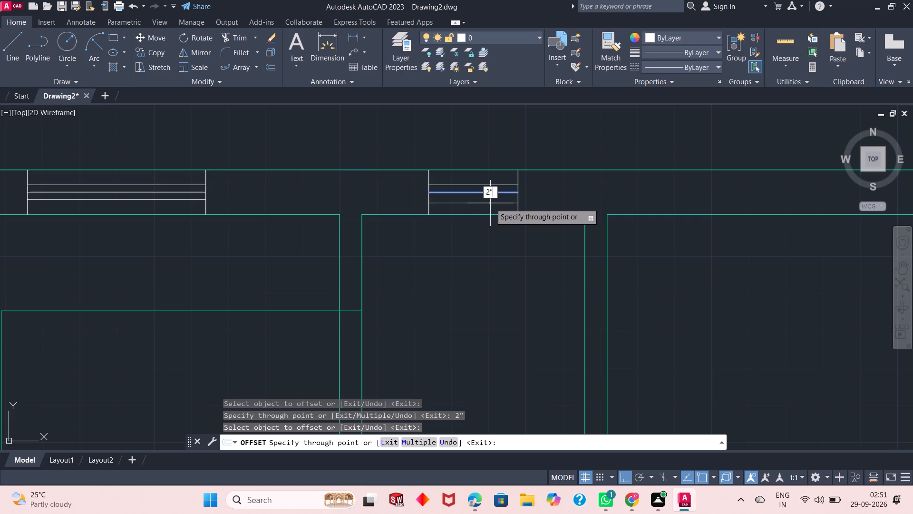
pyautogui.press('Return')
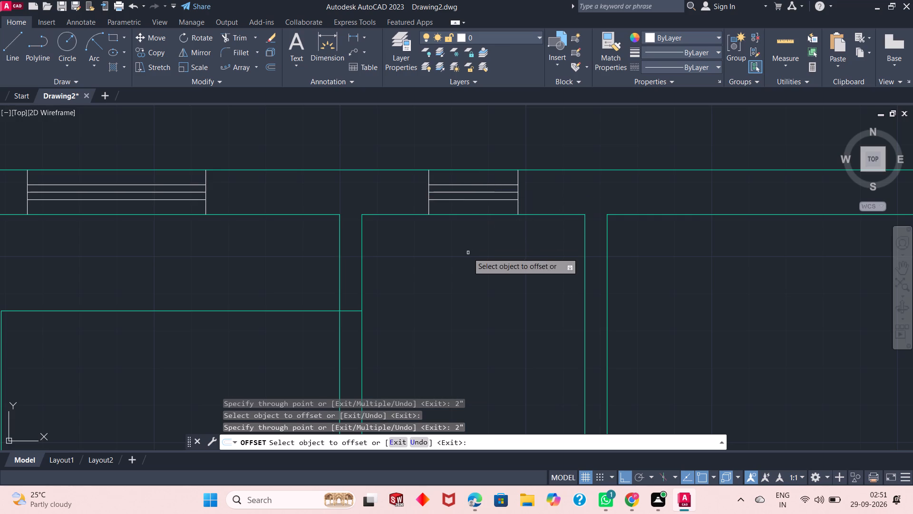
pyautogui.rightClick(468, 253)
pyautogui.click(491, 259)
# Examine the upper floor plan, including both top-wall windows and the large top-right room's exterior walls.
pyautogui.scroll(-2, 415, 260)
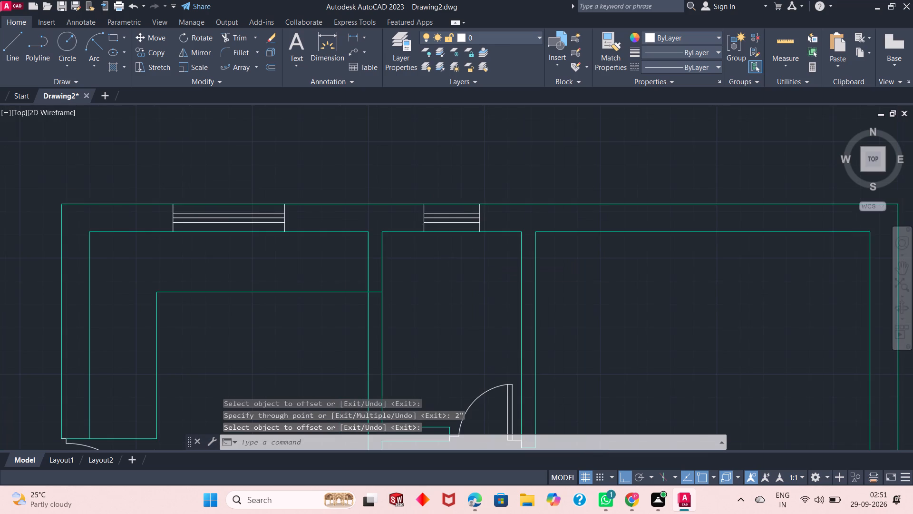
pyautogui.scroll(2, 415, 260)
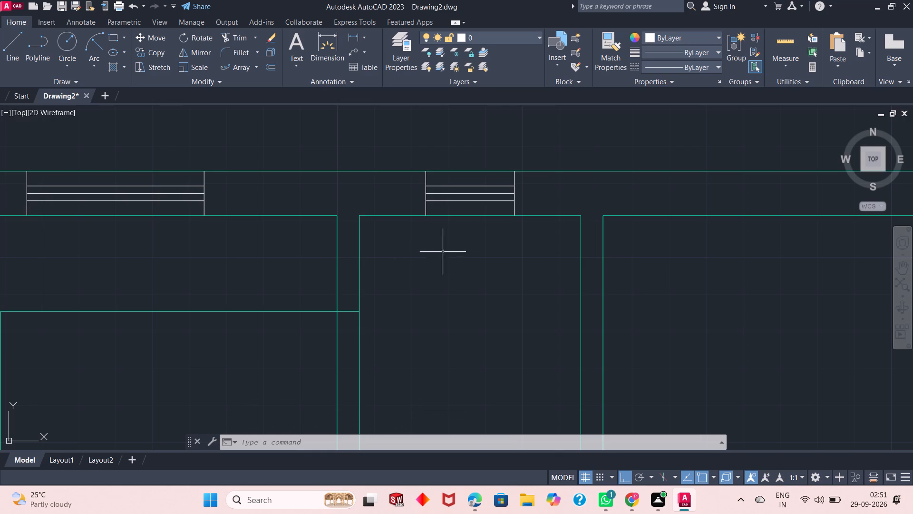
pyautogui.scroll(-3, 452, 255)
pyautogui.scroll(1, 588, 259)
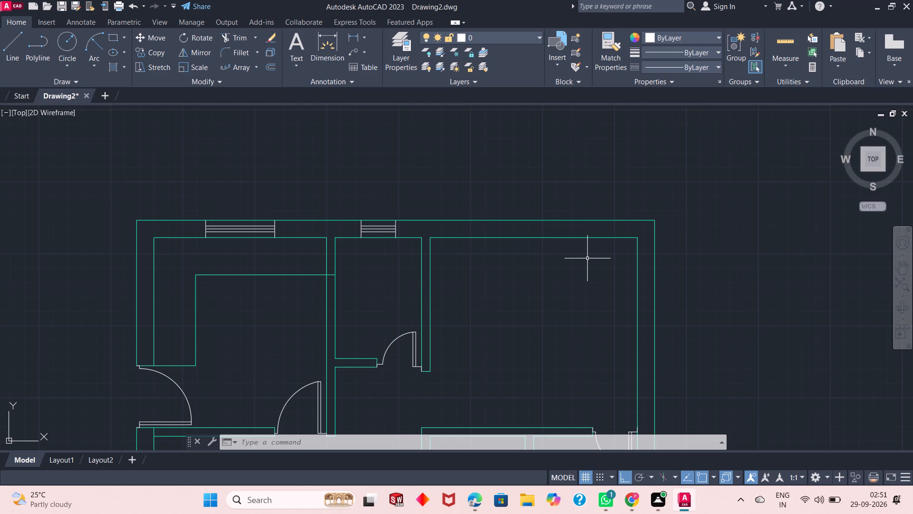
pyautogui.scroll(-2, 556, 255)
pyautogui.scroll(2, 551, 267)
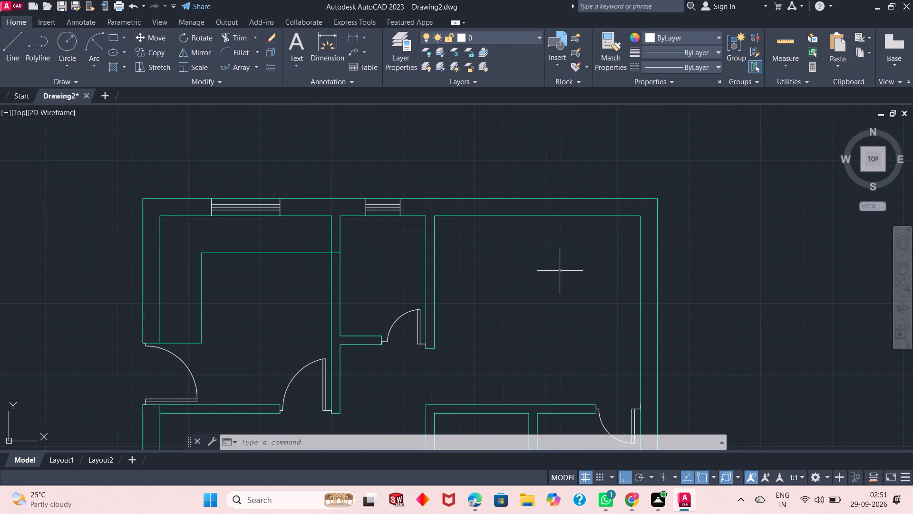
pyautogui.scroll(1, 560, 271)
pyautogui.scroll(-1, 560, 268)
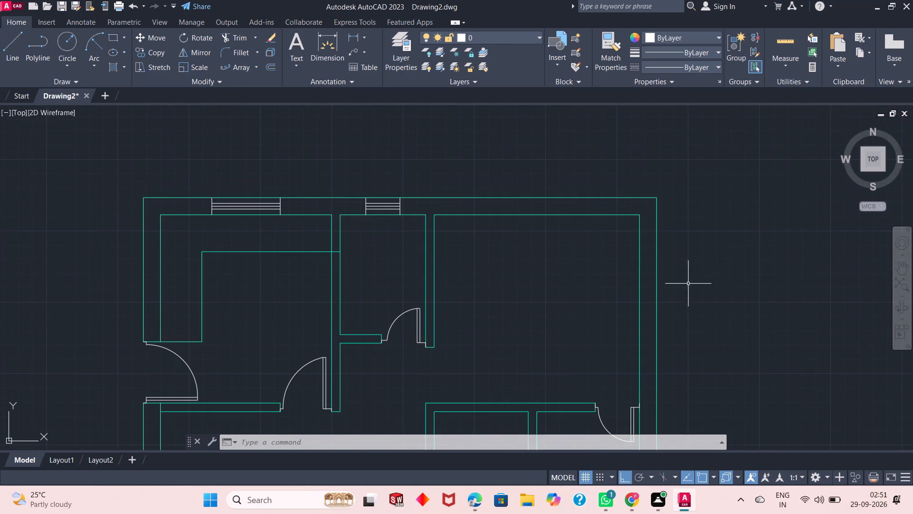
pyautogui.scroll(-1, 555, 269)
pyautogui.scroll(1, 557, 271)
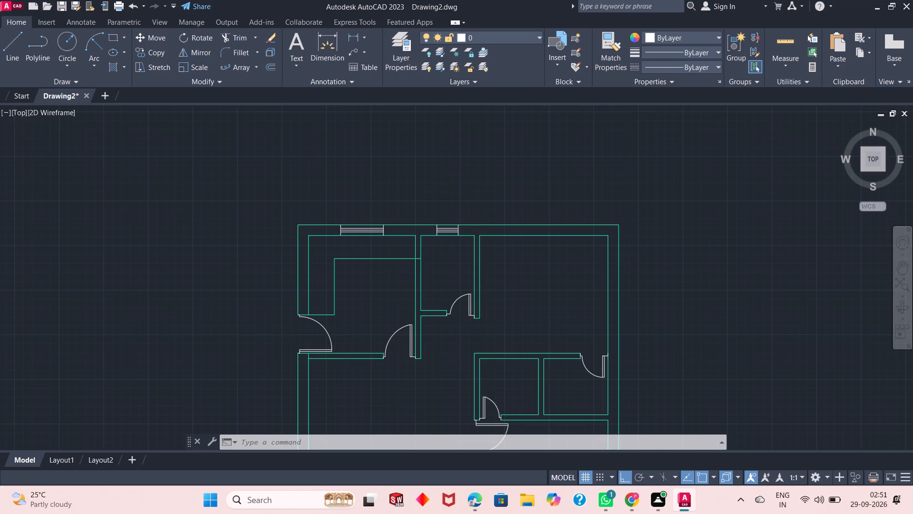
pyautogui.scroll(1, 579, 291)
pyautogui.scroll(-1, 548, 273)
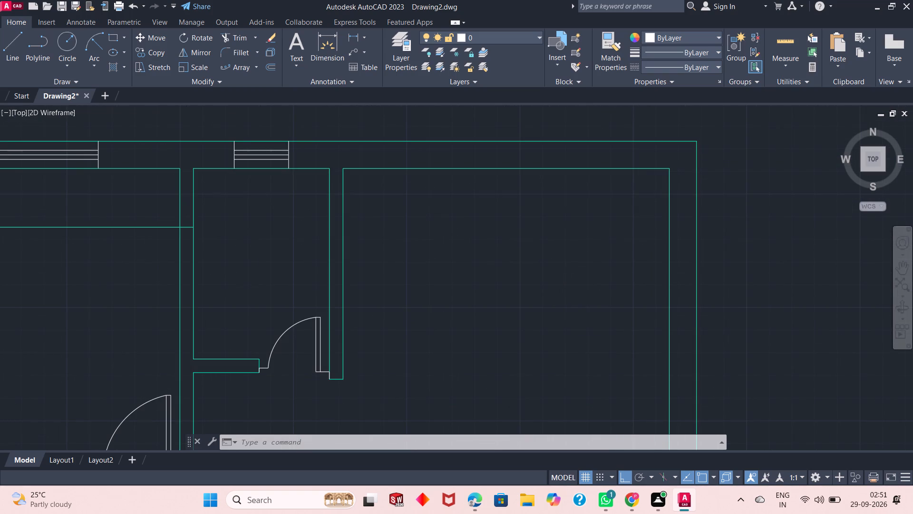
pyautogui.scroll(1, 243, 219)
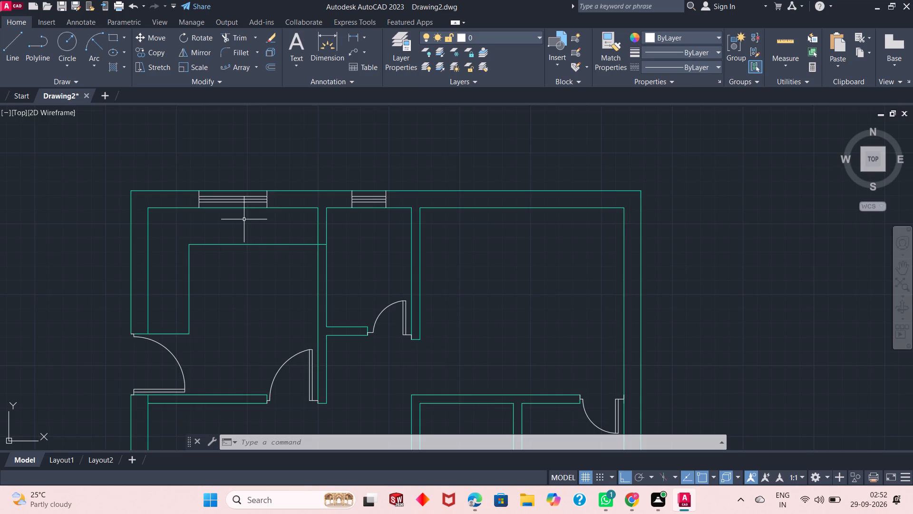
# Copy the large top-left window, with its edge and pane lines, along the top wall into the large top-right room's wall.
pyautogui.click(154, 177)
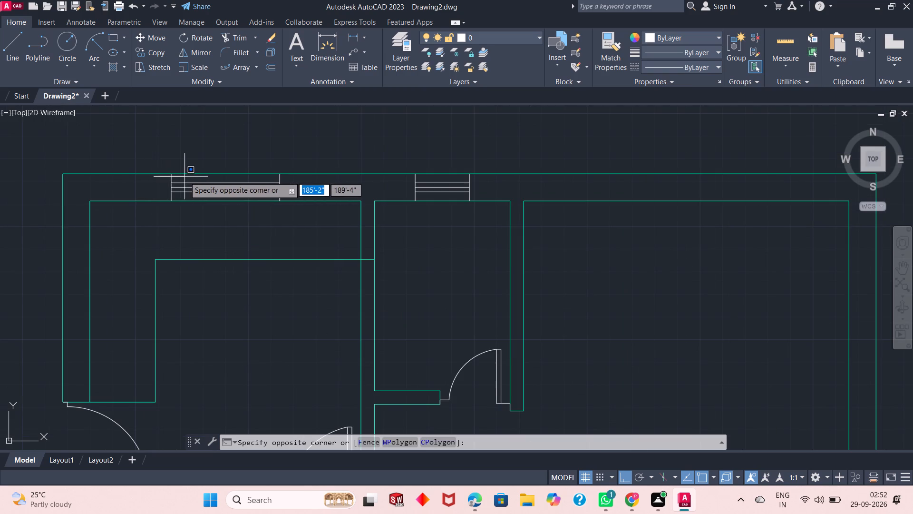
pyautogui.click(196, 195)
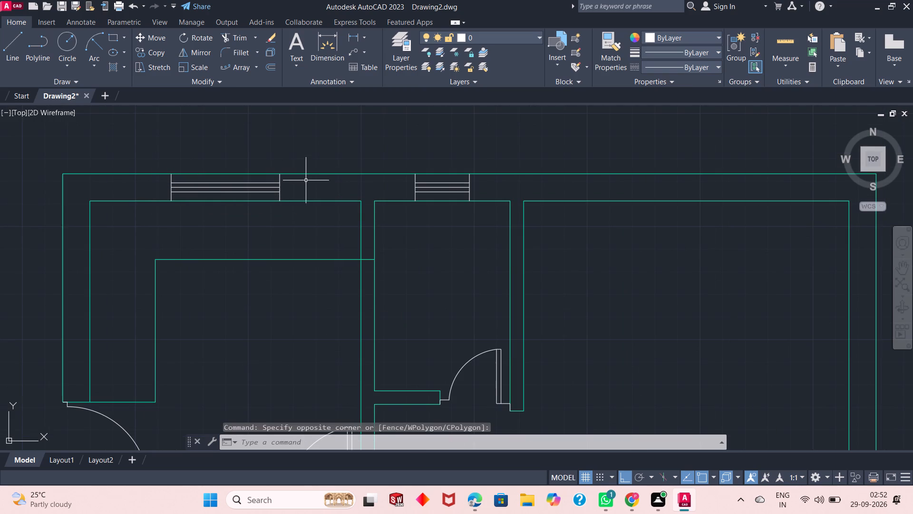
pyautogui.click(306, 180)
pyautogui.click(248, 196)
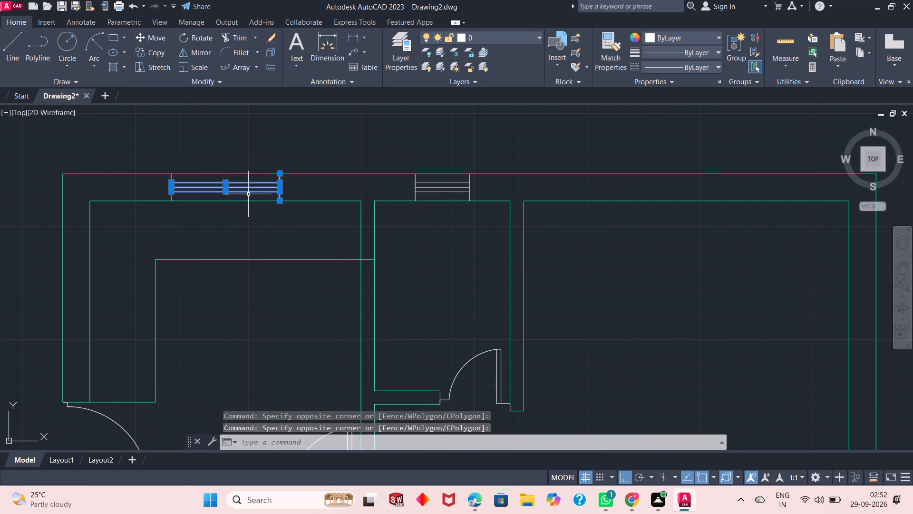
pyautogui.scroll(2, 194, 177)
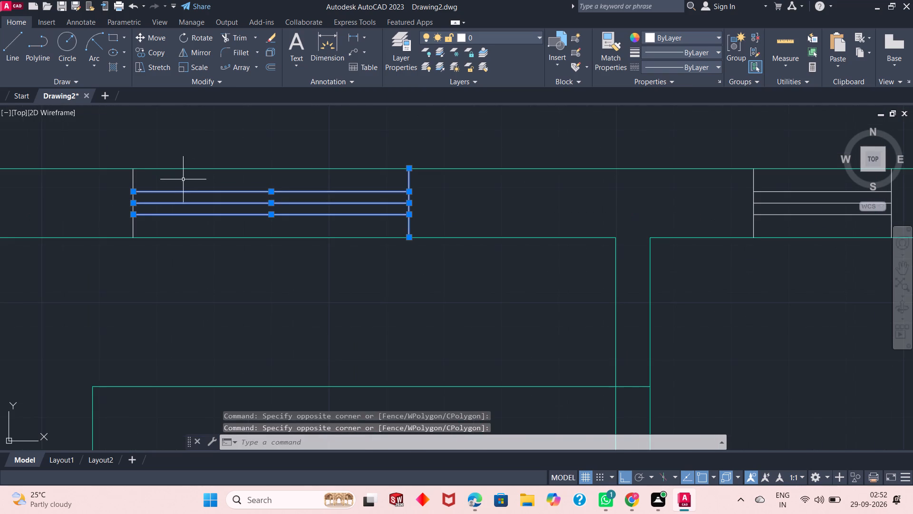
pyautogui.click(172, 182)
pyautogui.click(97, 177)
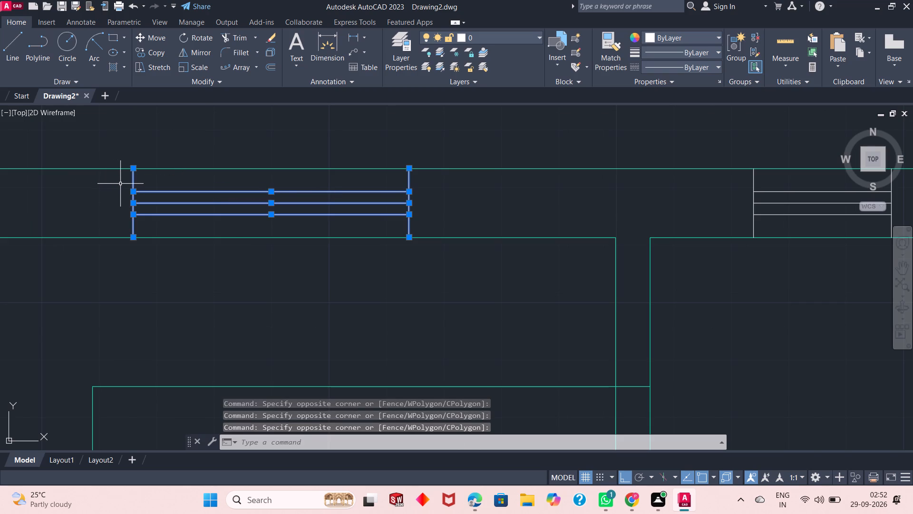
pyautogui.write('co')
pyautogui.press('Return')
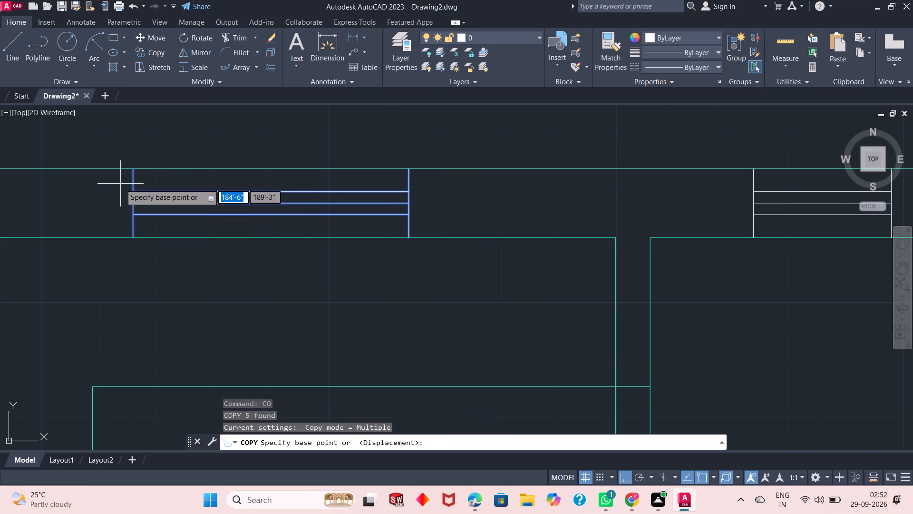
pyautogui.click(411, 237)
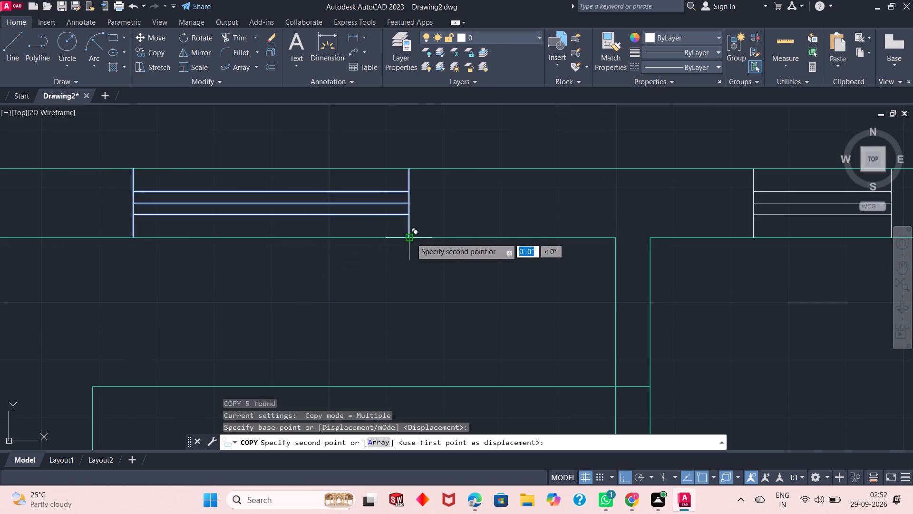
pyautogui.scroll(1, 276, 245)
pyautogui.scroll(-2, 276, 245)
pyautogui.scroll(3, 578, 232)
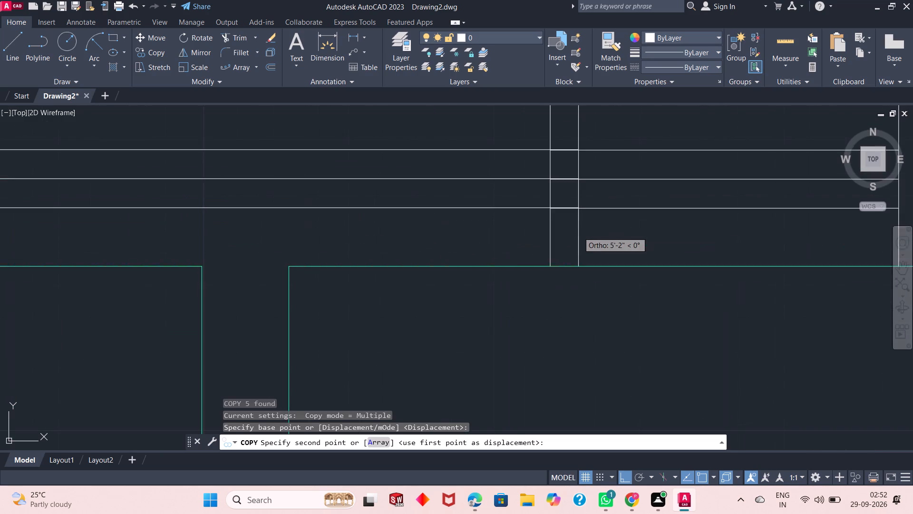
pyautogui.scroll(-7, 578, 232)
pyautogui.scroll(3, 634, 235)
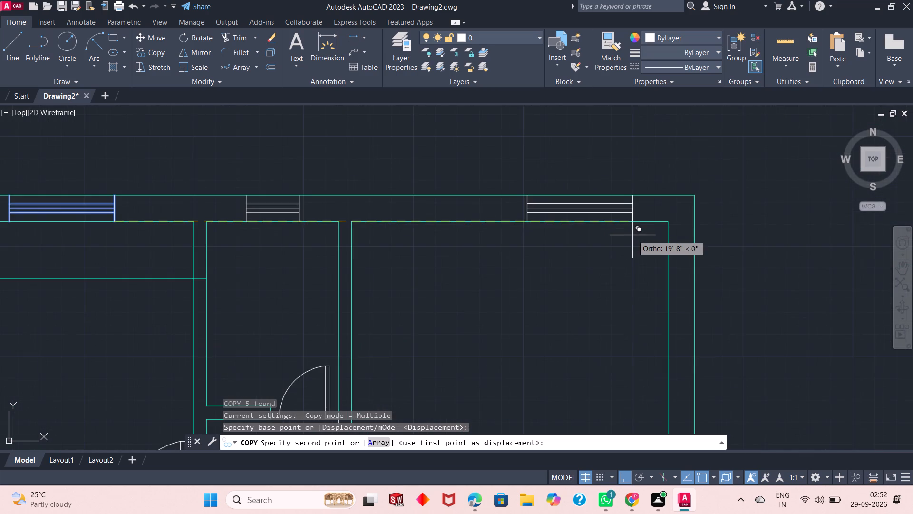
pyautogui.scroll(1, 631, 235)
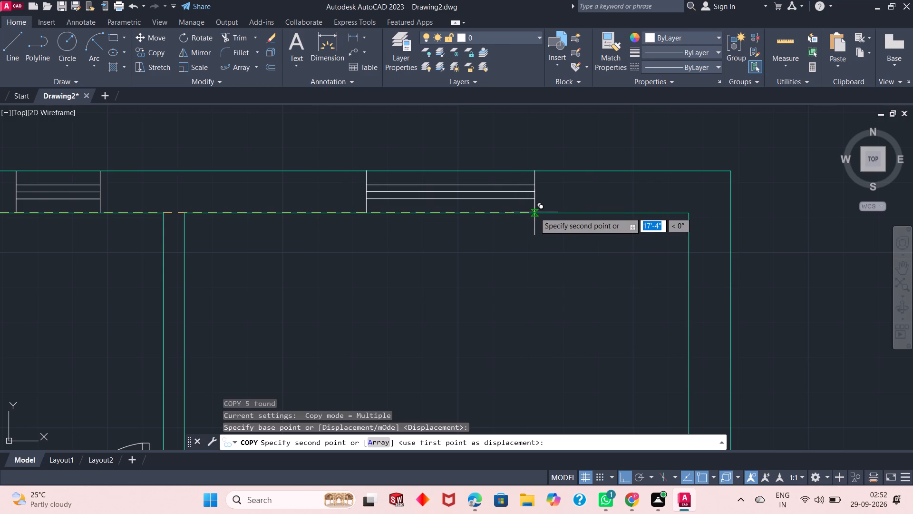
pyautogui.click(548, 210)
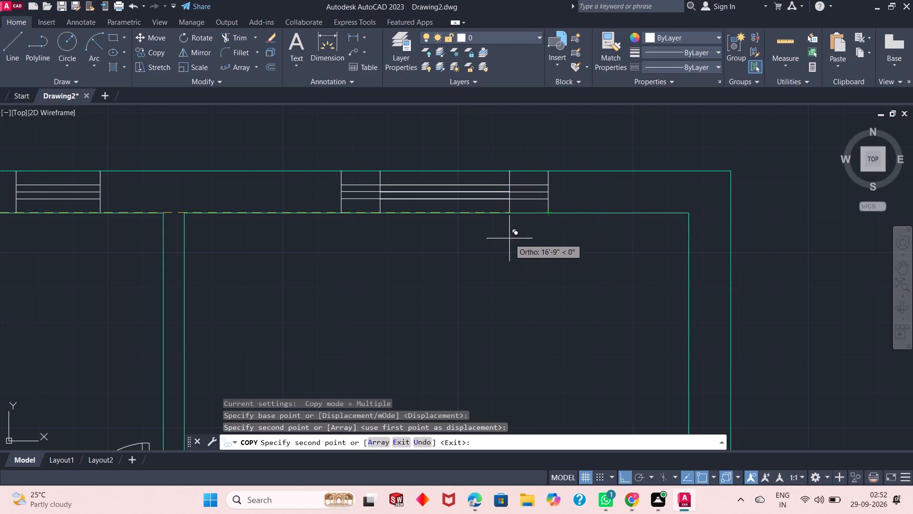
pyautogui.press('Escape')
pyautogui.press('Escape')
pyautogui.press('Escape')
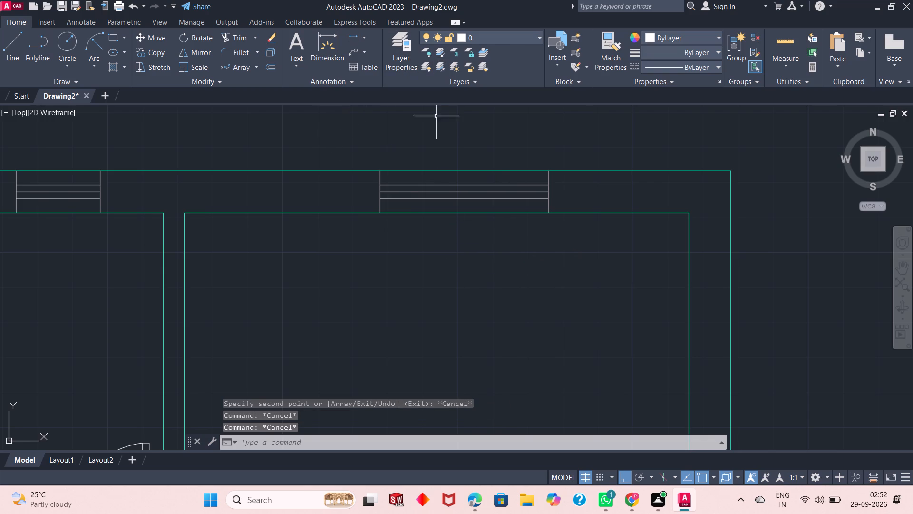
# Make Layer1 the current layer.
pyautogui.scroll(-3, 486, 234)
pyautogui.scroll(2, 489, 235)
pyautogui.scroll(-1, 489, 235)
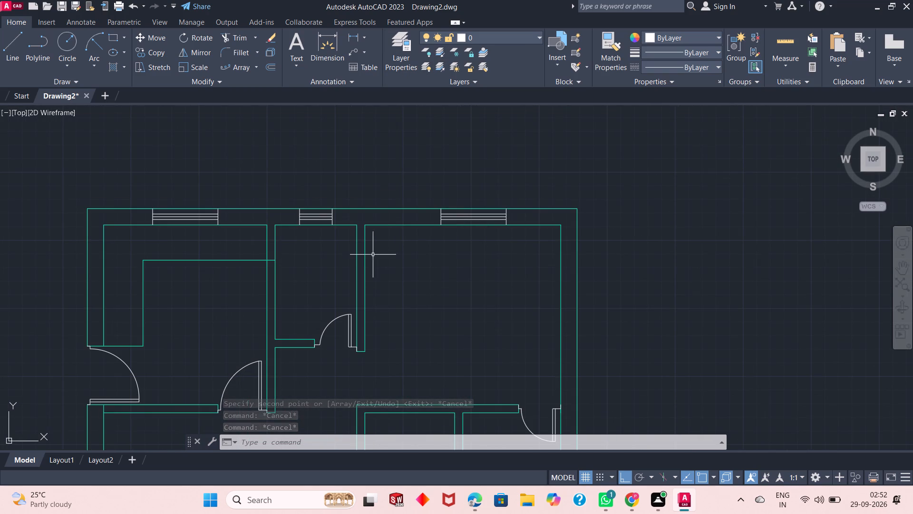
pyautogui.click(515, 39)
pyautogui.click(496, 65)
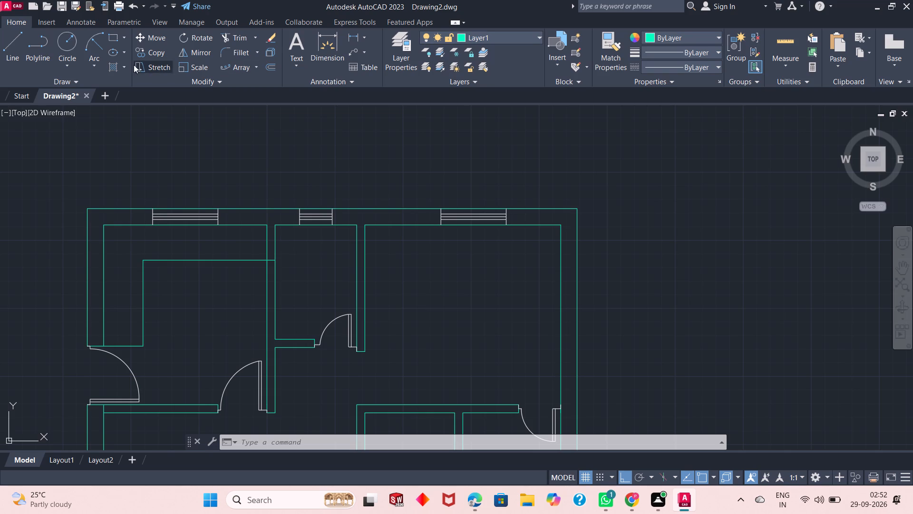
pyautogui.click(0, 47)
pyautogui.press('Escape')
pyautogui.press('Escape')
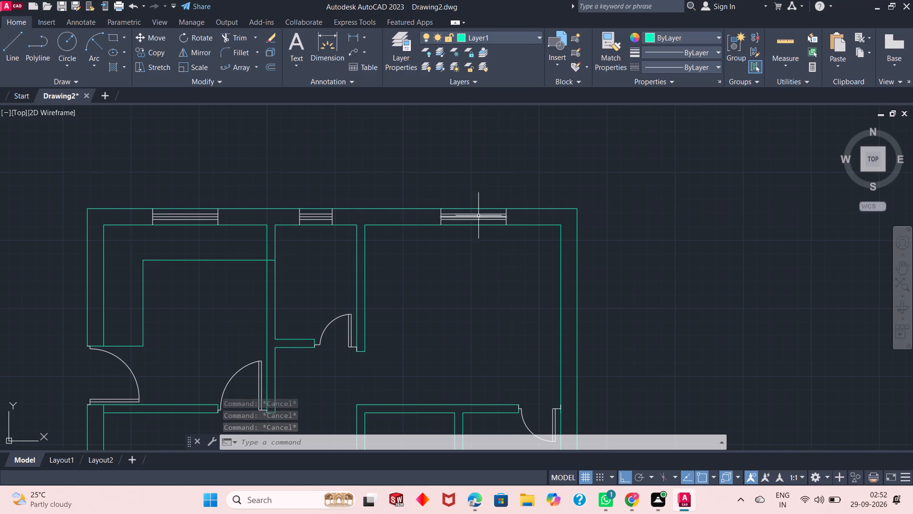
# Copy the top-right room's window to the clipboard and paste it outside the right exterior wall, beside that room.
pyautogui.scroll(3, 456, 233)
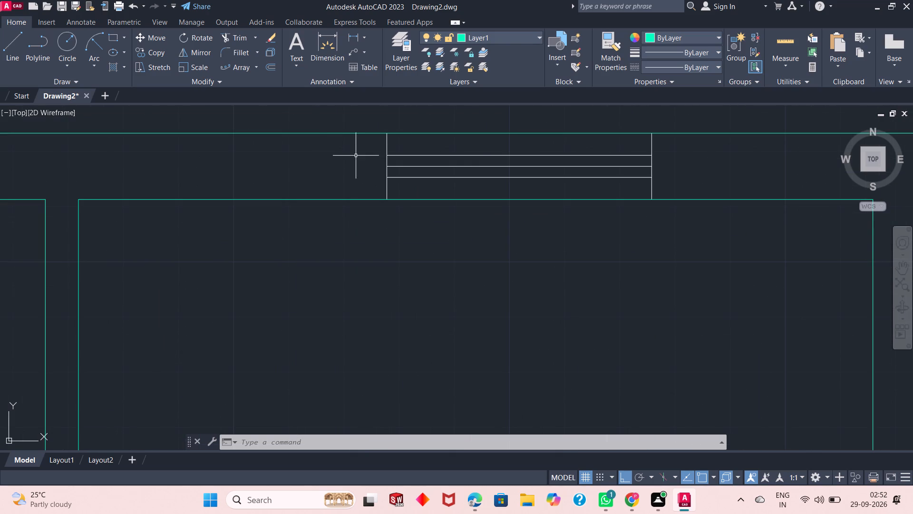
pyautogui.click(359, 154)
pyautogui.click(440, 152)
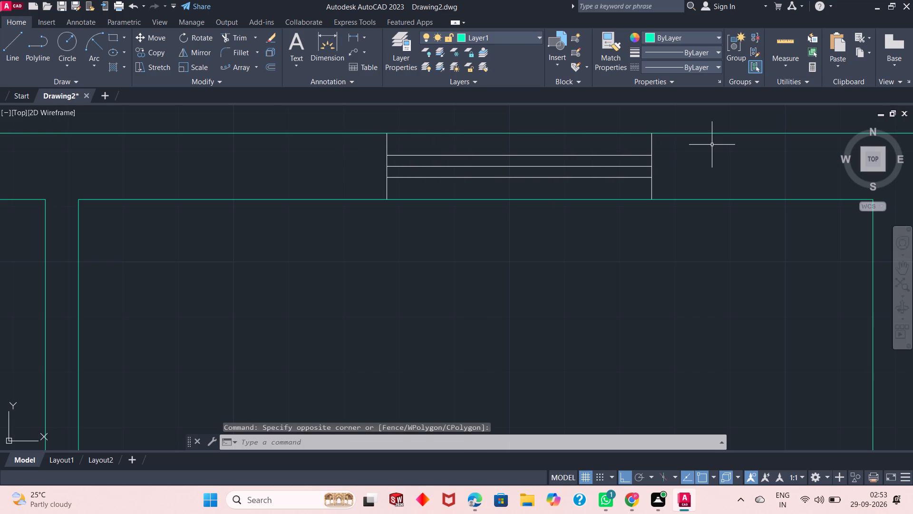
pyautogui.click(701, 143)
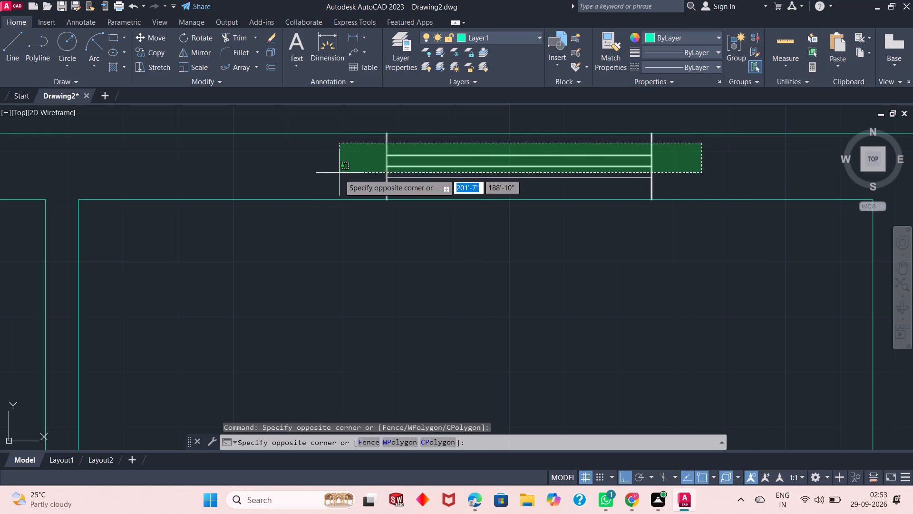
pyautogui.click(340, 183)
pyautogui.scroll(-2, 347, 181)
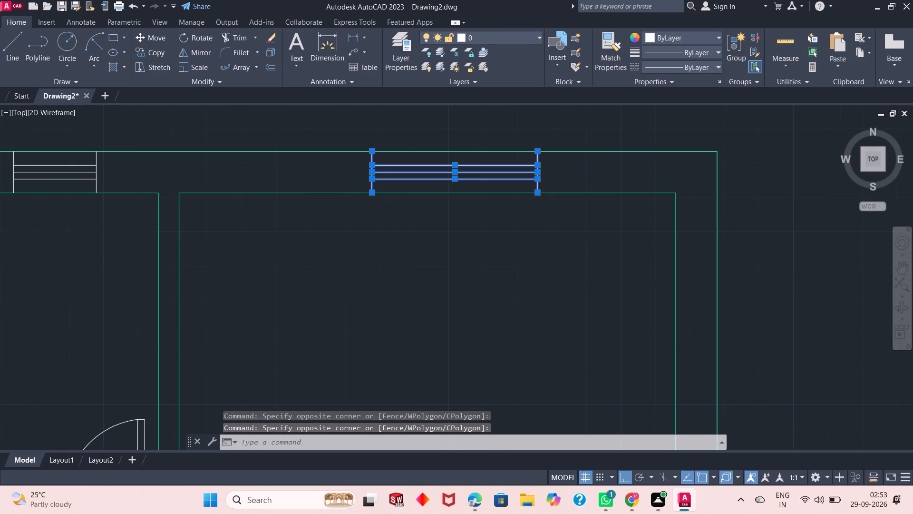
pyautogui.hotkey('ctrl', 'c')
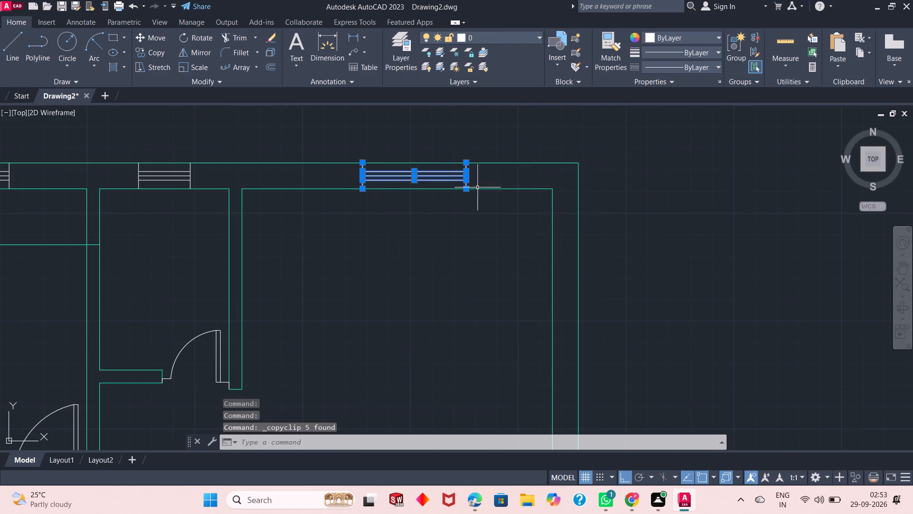
pyautogui.click(616, 225)
pyautogui.hotkey('ctrl', 'v')
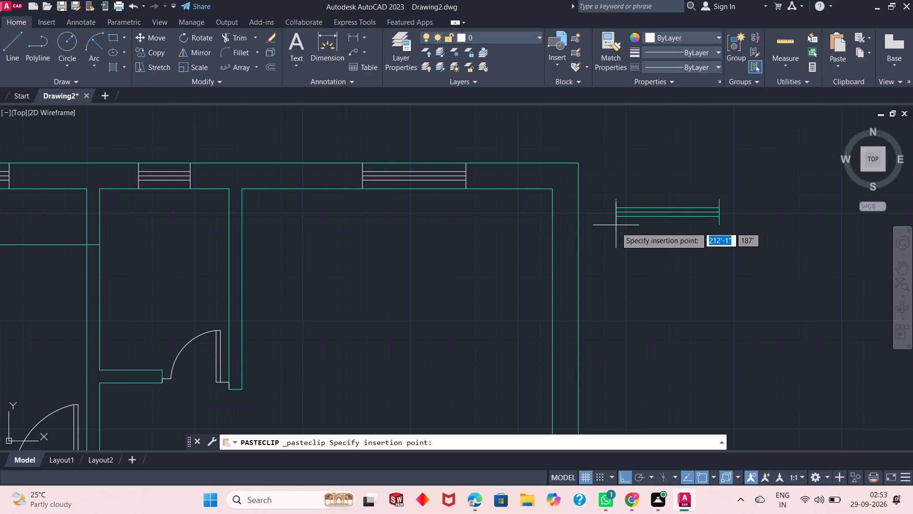
pyautogui.click(609, 259)
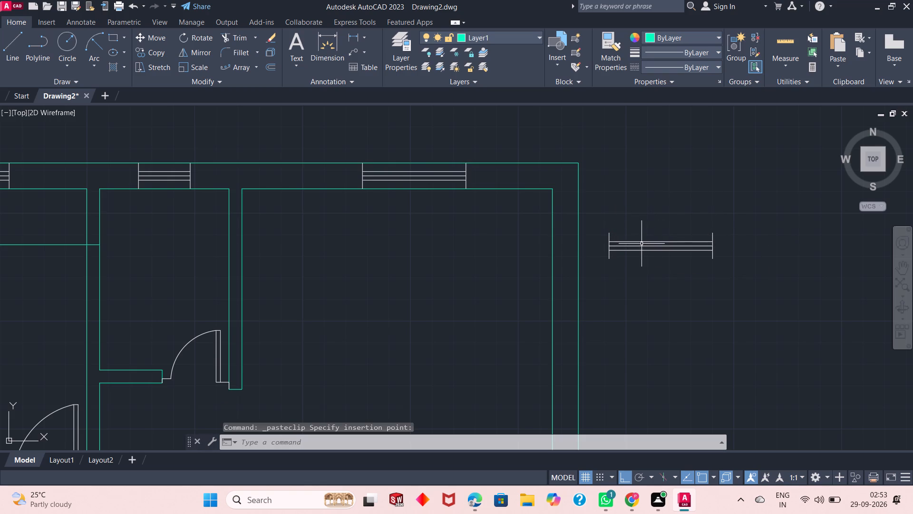
# Paste another copy of the window outside the right exterior wall, beside the middle right-hand room.
pyautogui.scroll(-1, 597, 232)
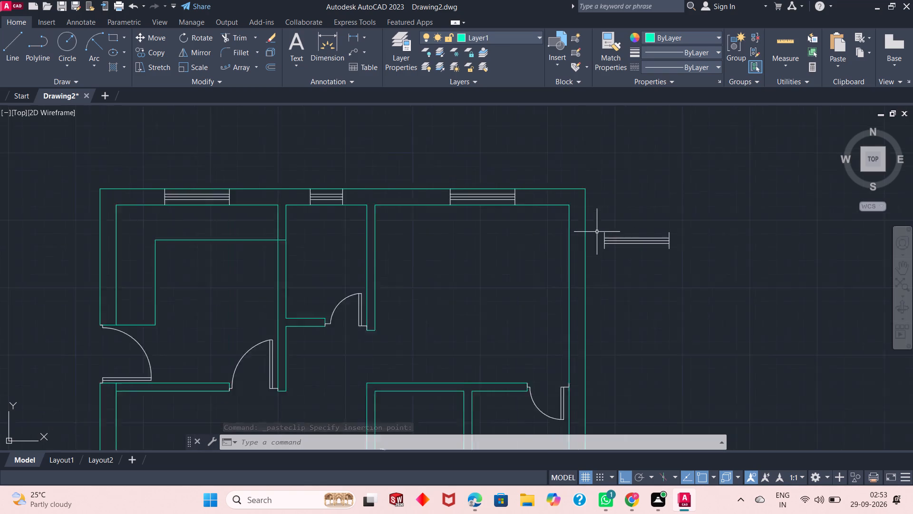
pyautogui.scroll(-2, 597, 232)
pyautogui.scroll(-1, 601, 329)
pyautogui.scroll(1, 595, 359)
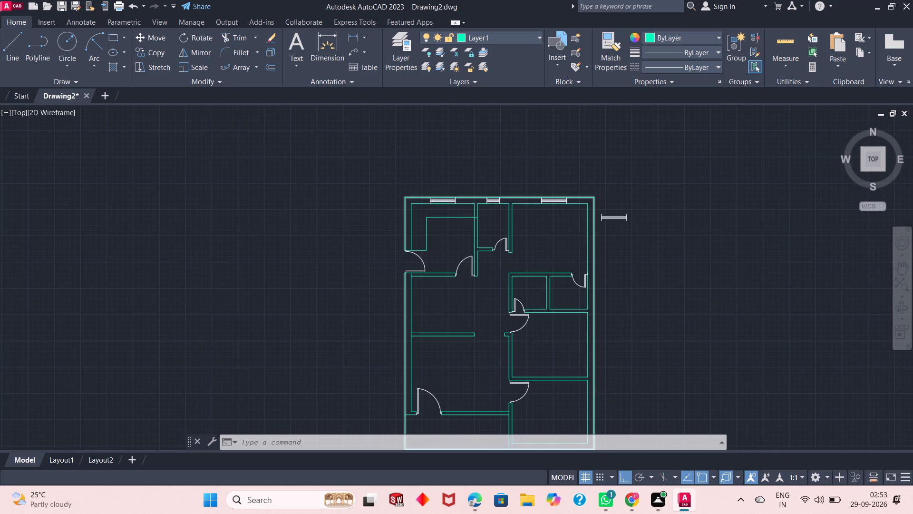
pyautogui.scroll(1, 595, 360)
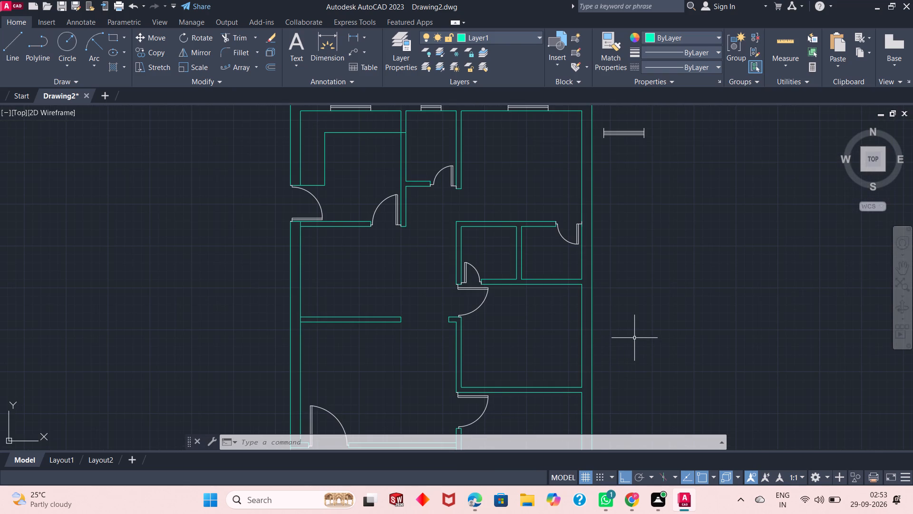
pyautogui.click(647, 331)
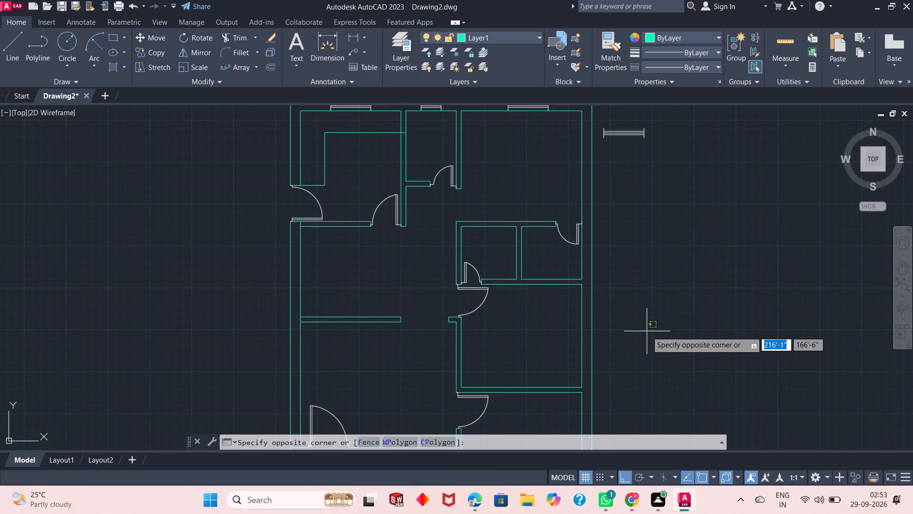
pyautogui.hotkey('ctrl', 'v')
pyautogui.click(624, 342)
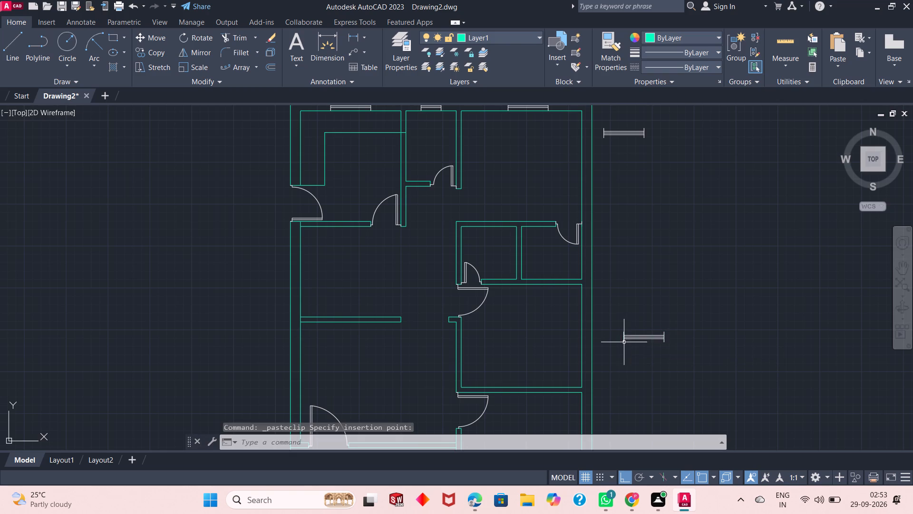
# Paste another copy of the window outside the right exterior wall, beside the bottom-right room.
pyautogui.scroll(-2, 606, 291)
pyautogui.scroll(1, 608, 359)
pyautogui.click(627, 351)
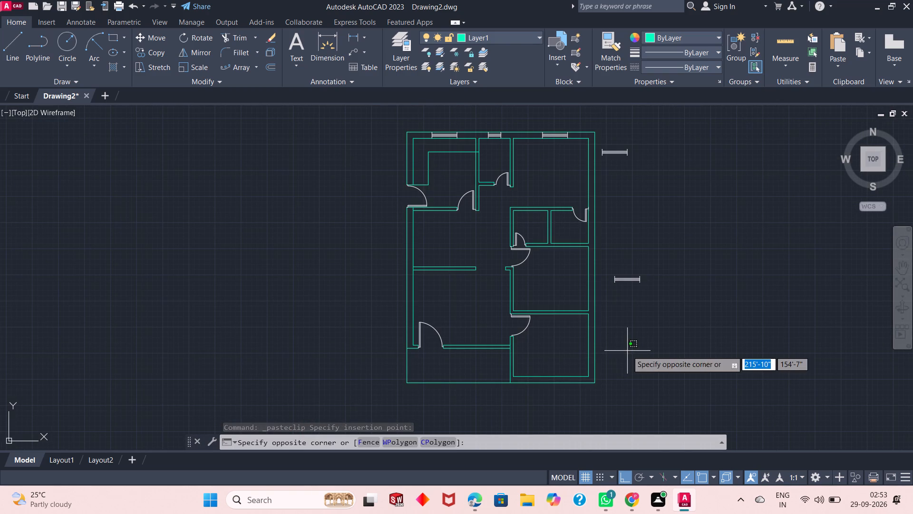
pyautogui.hotkey('ctrl', 'v')
pyautogui.click(624, 347)
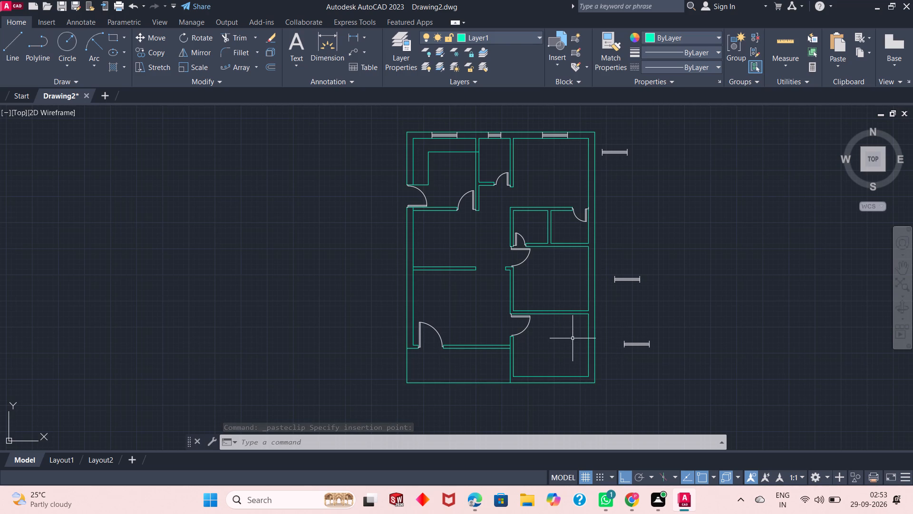
# Paste another copy of the window just below the bottom-right room's bottom exterior wall.
pyautogui.click(554, 397)
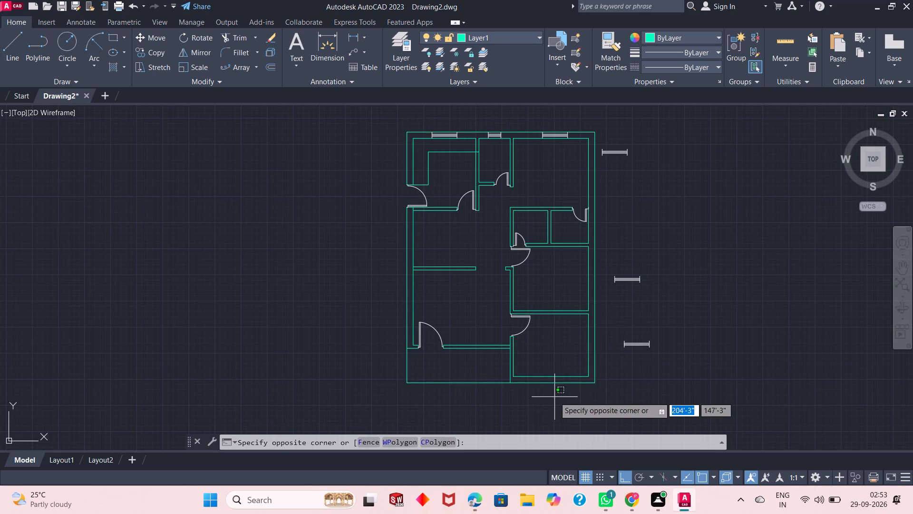
pyautogui.hotkey('ctrl', 'v')
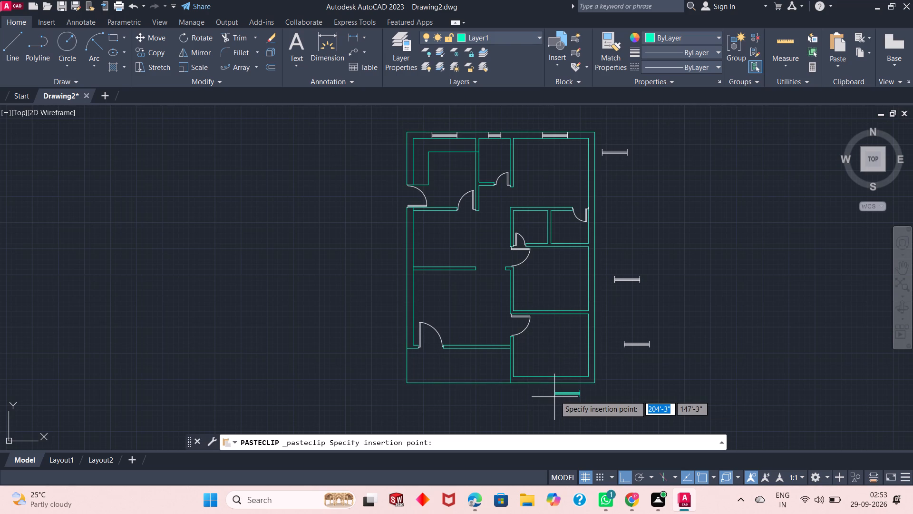
pyautogui.click(547, 401)
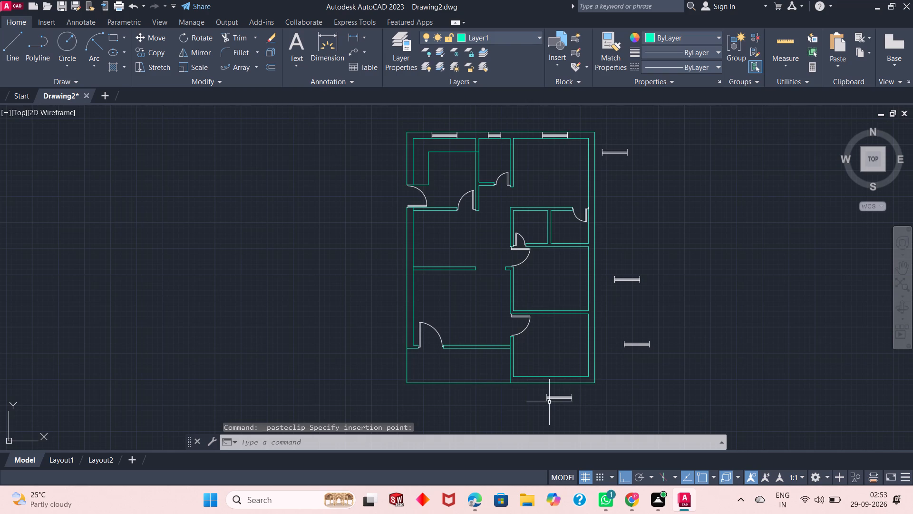
# Paste another copy of the window inside the open area at the plan's bottom-left, below the interior wall.
pyautogui.click(479, 364)
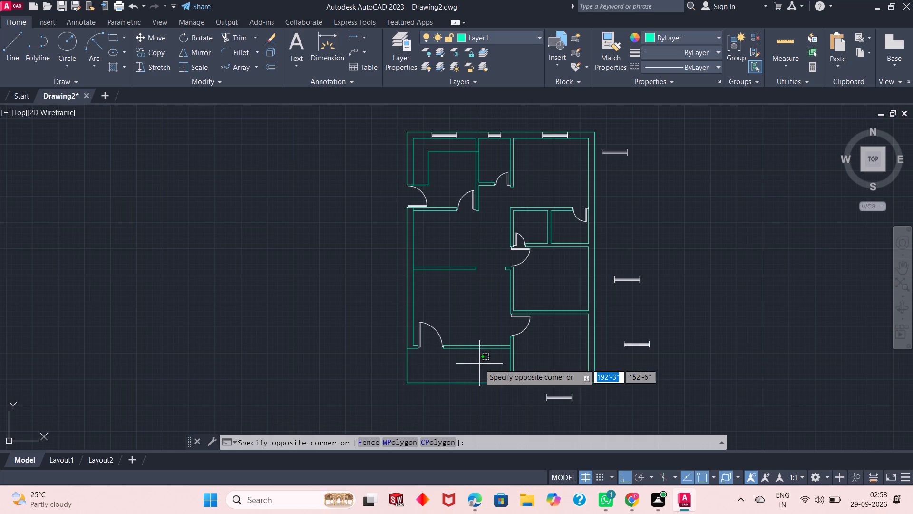
pyautogui.hotkey('ctrl', 'v')
pyautogui.click(467, 363)
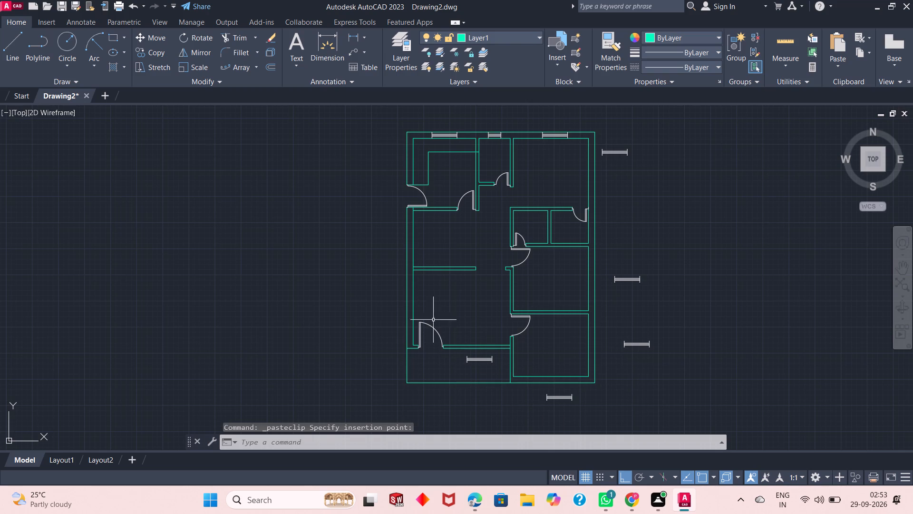
# Paste another copy of the window outside the left exterior wall, beside the lower-left room.
pyautogui.click(387, 307)
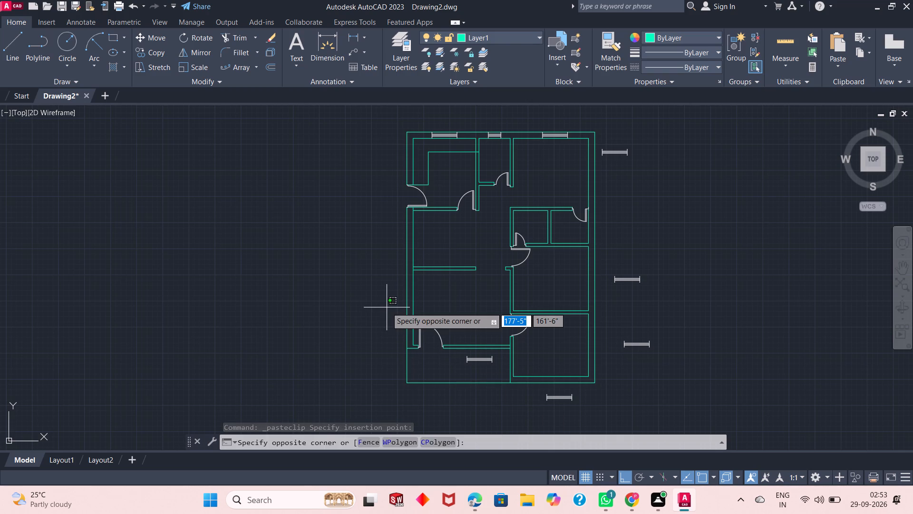
pyautogui.hotkey('ctrl', 'v')
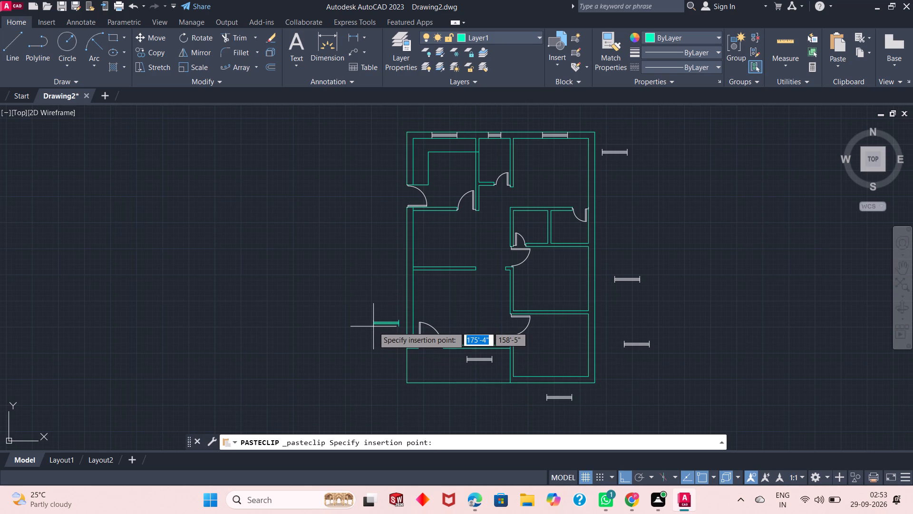
pyautogui.click(373, 323)
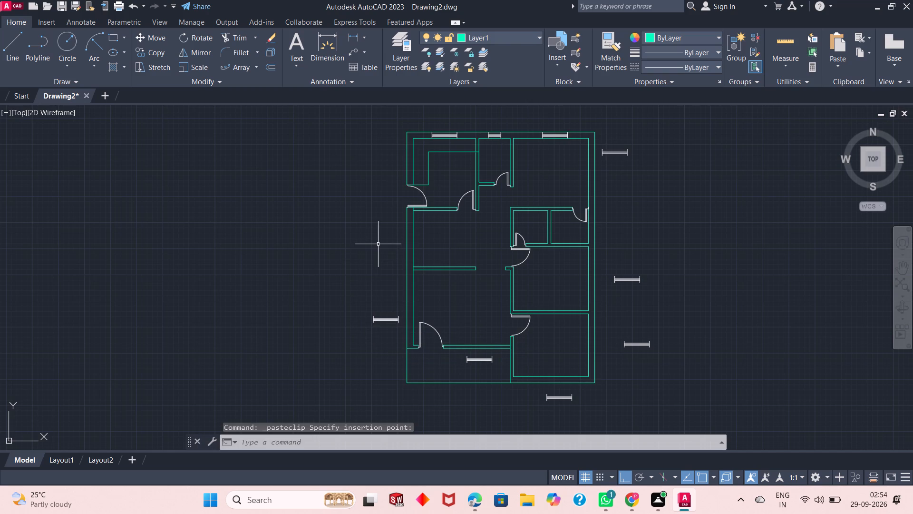
# Paste another copy of the window outside the left exterior wall, beside the middle left-hand room.
pyautogui.hotkey('ctrl', 'v')
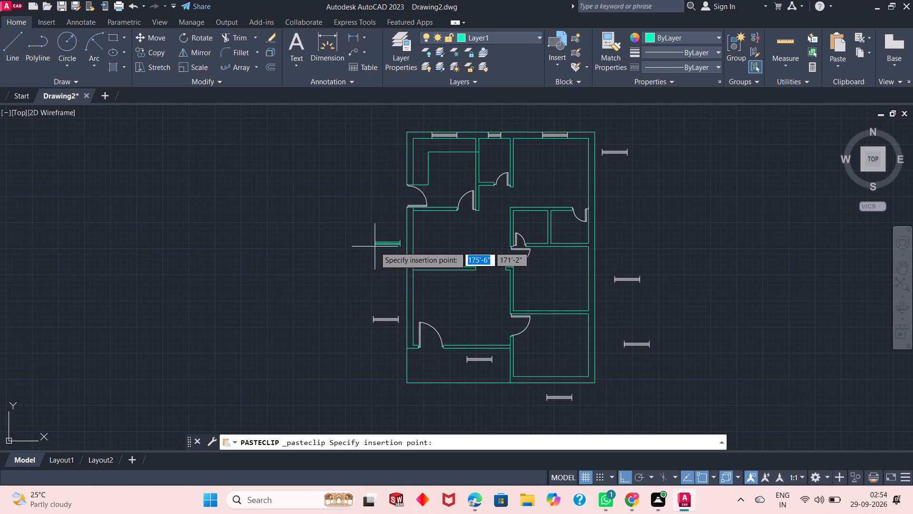
pyautogui.click(374, 247)
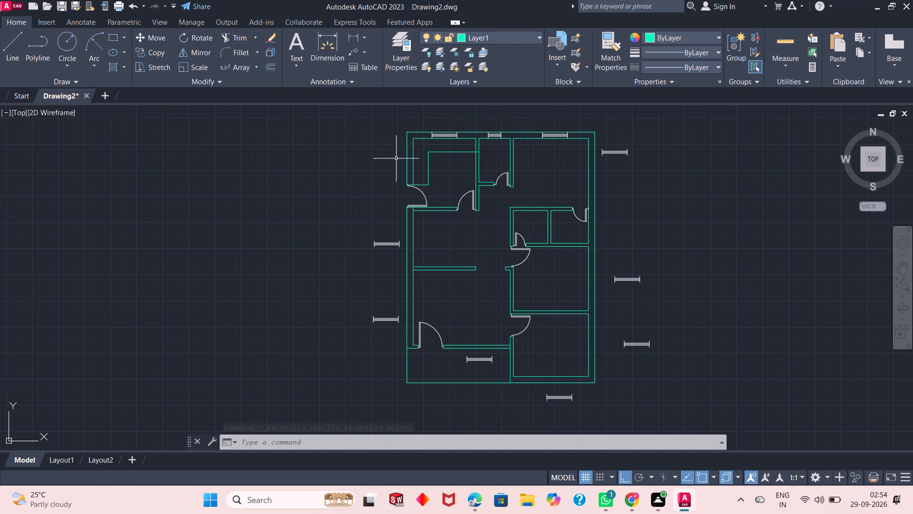
# Paste another copy of the window outside the left exterior wall, beside the top-left room with the counter outline.
pyautogui.scroll(1, 402, 146)
pyautogui.click(366, 177)
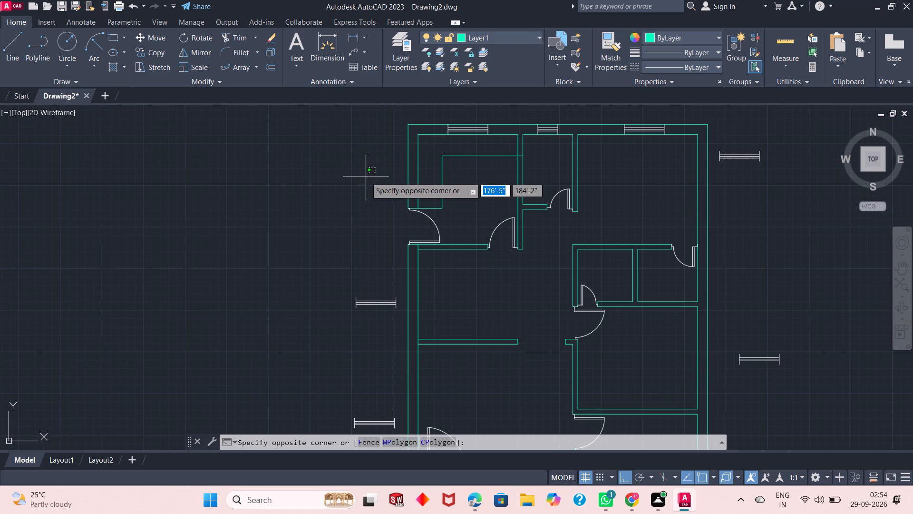
pyautogui.hotkey('ctrl', 'v')
pyautogui.click(337, 174)
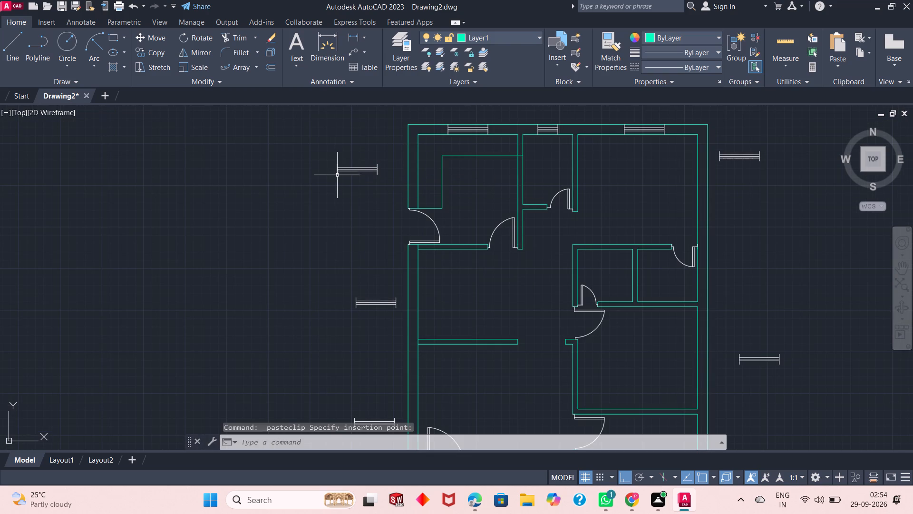
# Rotate the window beside the top-left room by 270° about its upper-right endpoint so it stands vertical.
pyautogui.scroll(1, 358, 185)
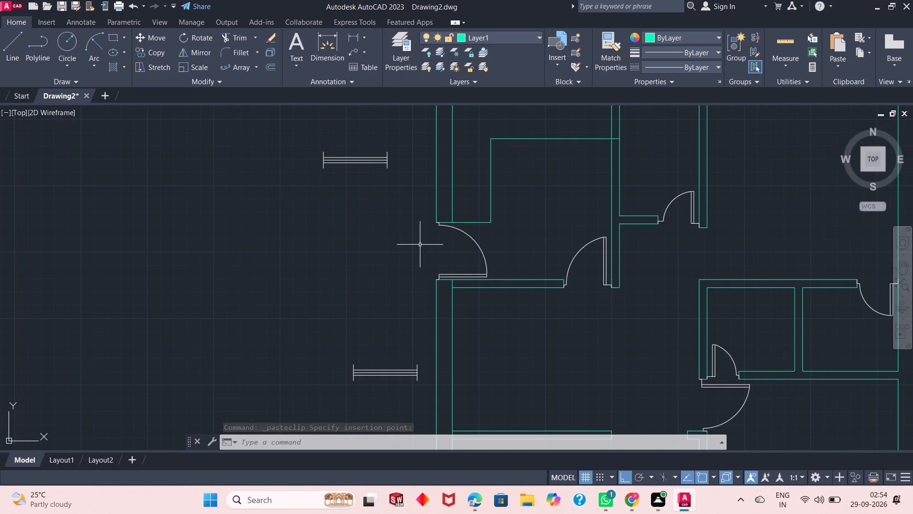
pyautogui.scroll(2, 414, 247)
pyautogui.scroll(-3, 413, 247)
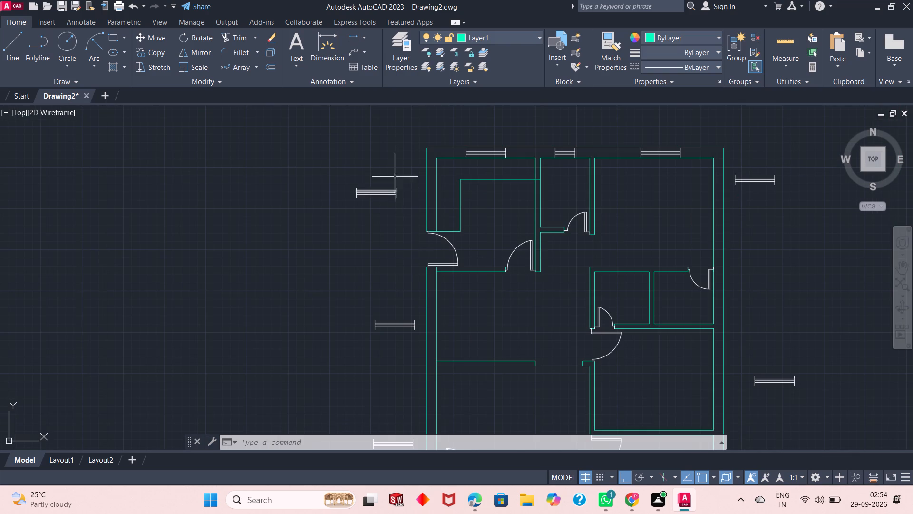
pyautogui.scroll(1, 394, 175)
pyautogui.click(411, 190)
pyautogui.click(297, 225)
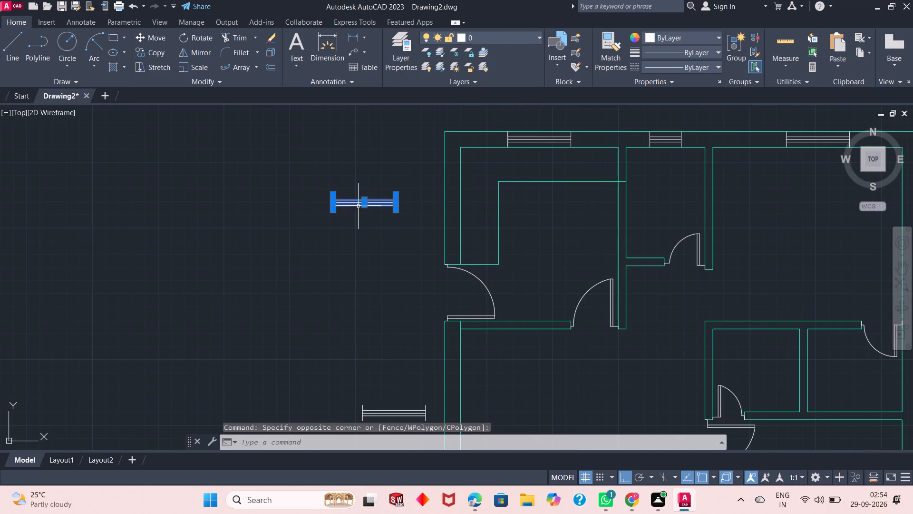
pyautogui.write('ro')
pyautogui.press('space')
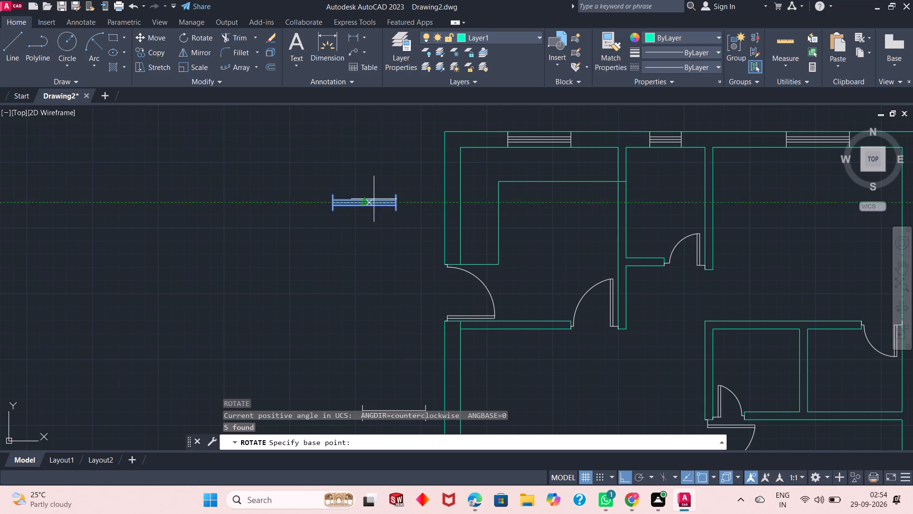
pyautogui.click(396, 194)
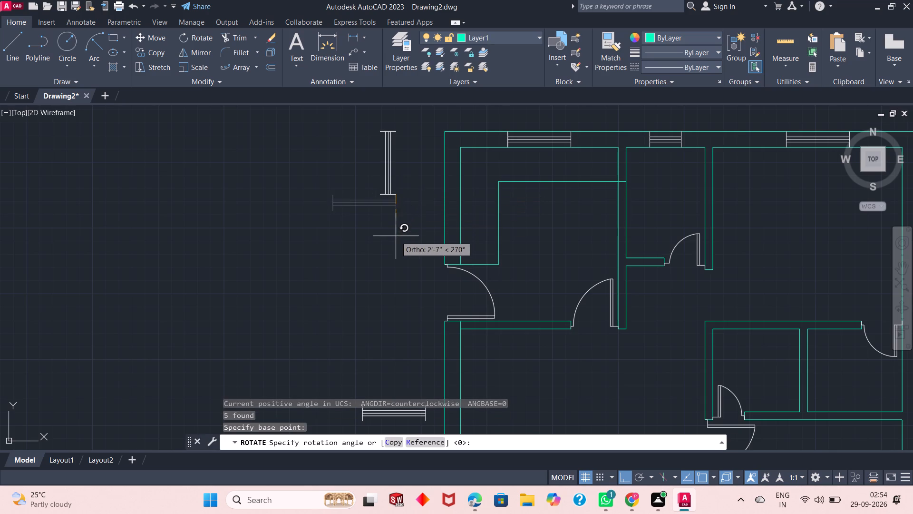
pyautogui.click(395, 237)
pyautogui.rightClick(395, 237)
# Turn ortho mode off and try to move the vertical window into the top-left room's left exterior wall.
pyautogui.click(385, 235)
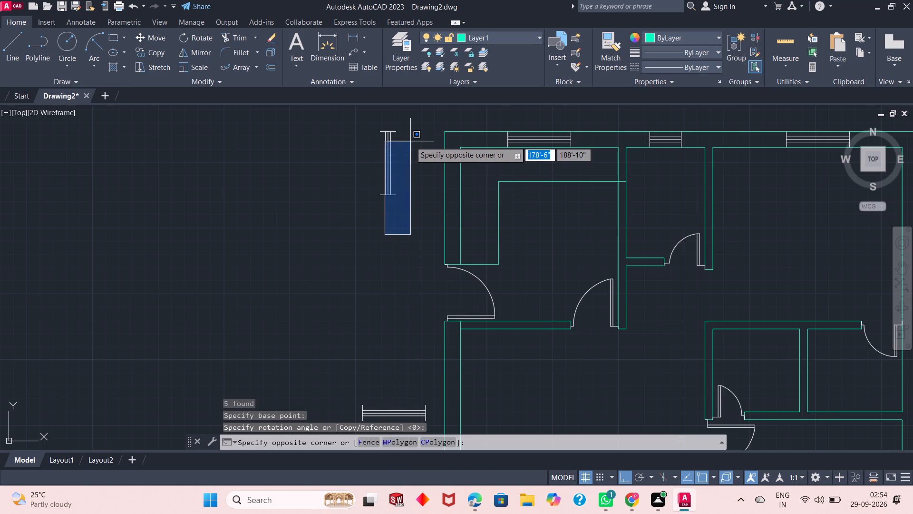
pyautogui.click(365, 121)
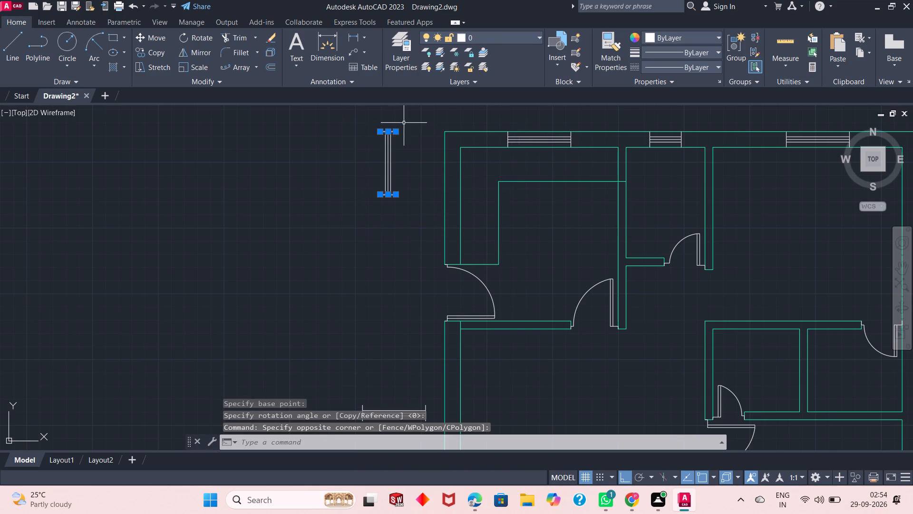
pyautogui.click(409, 123)
pyautogui.click(343, 203)
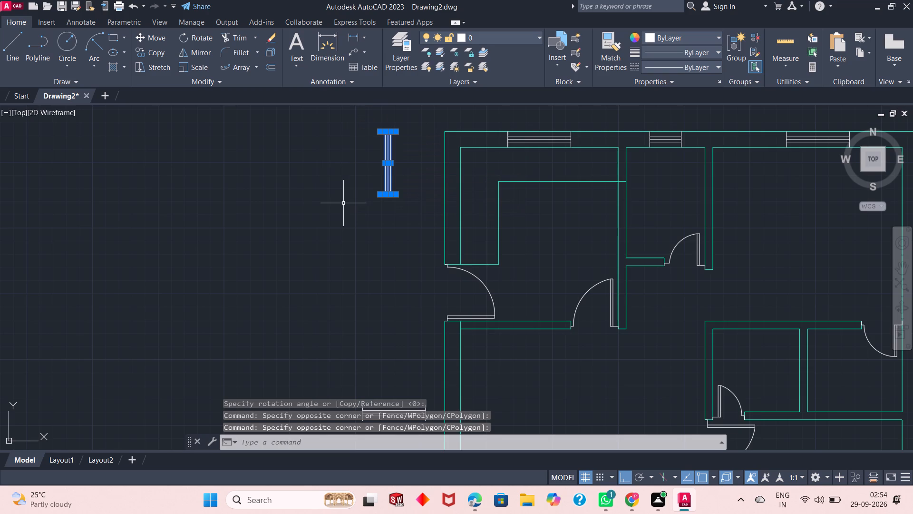
pyautogui.write('m')
pyautogui.press('space')
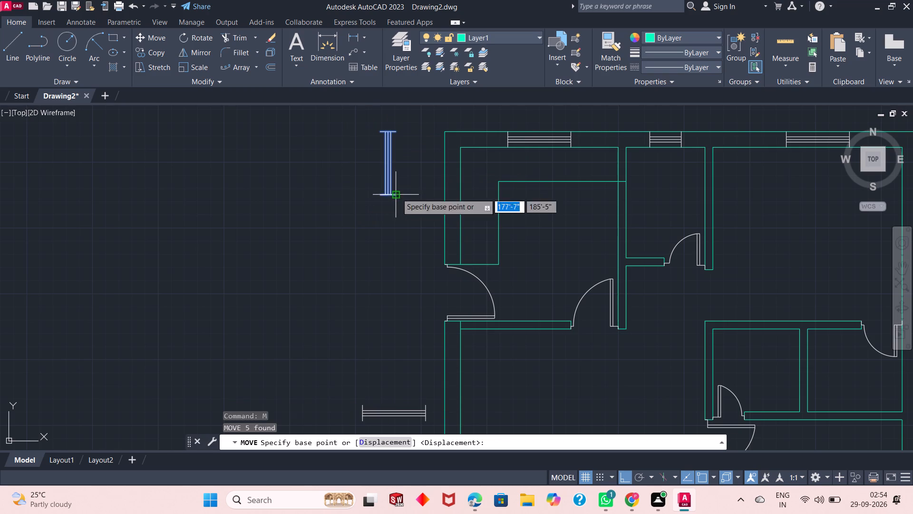
pyautogui.click(397, 193)
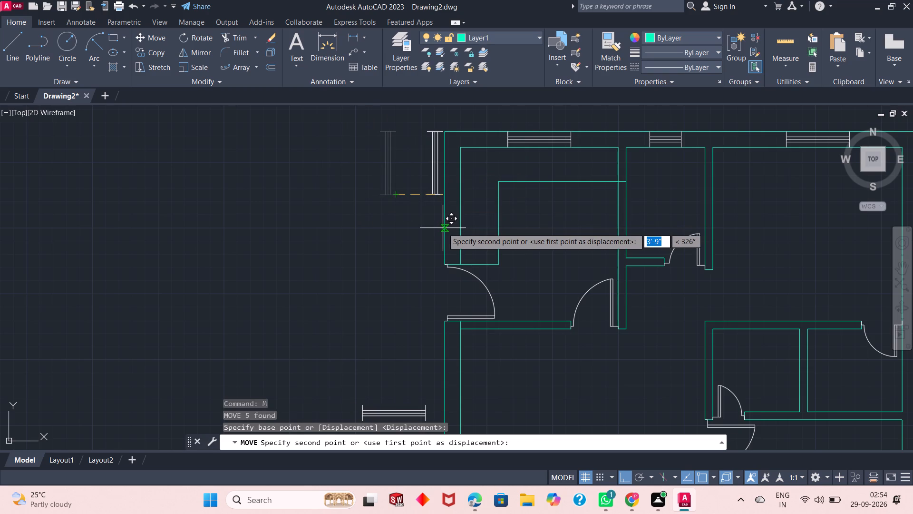
pyautogui.press('F8')
pyautogui.scroll(1, 443, 228)
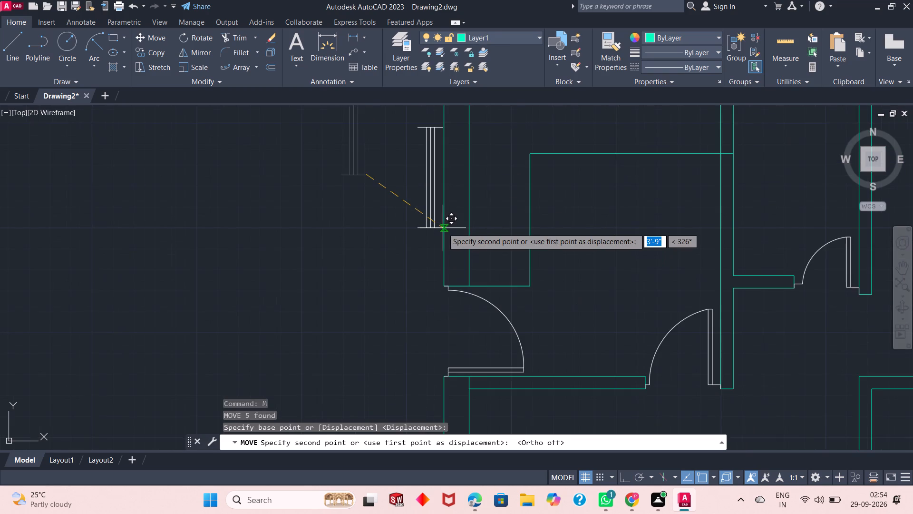
pyautogui.scroll(1, 443, 228)
pyautogui.scroll(-2, 443, 228)
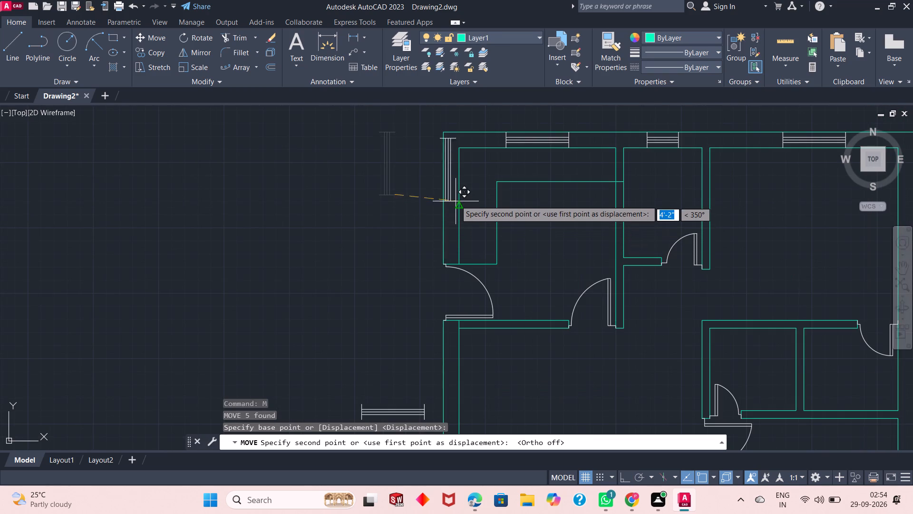
pyautogui.scroll(1, 455, 200)
pyautogui.scroll(-1, 455, 200)
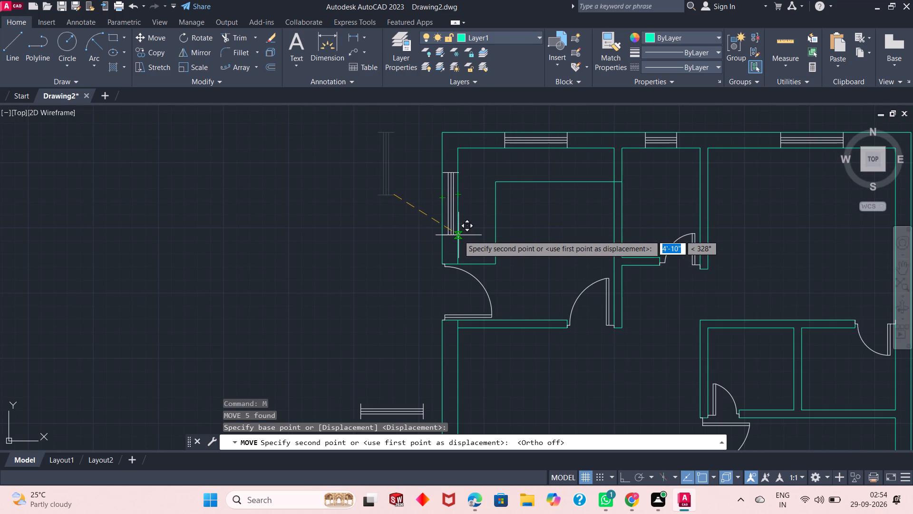
pyautogui.click(395, 226)
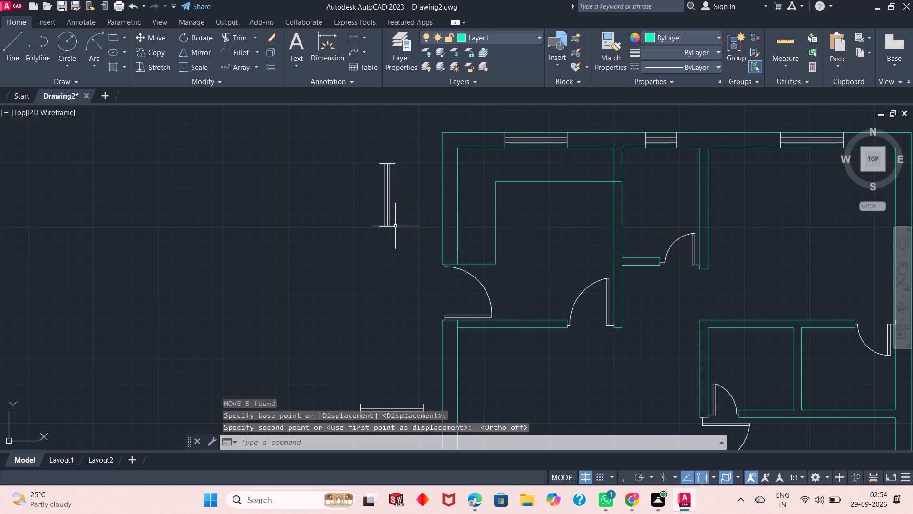
# Move the vertical window by its lower-right endpoint onto the left exterior wall's inner face, just above the entry door.
pyautogui.click(406, 149)
pyautogui.click(320, 260)
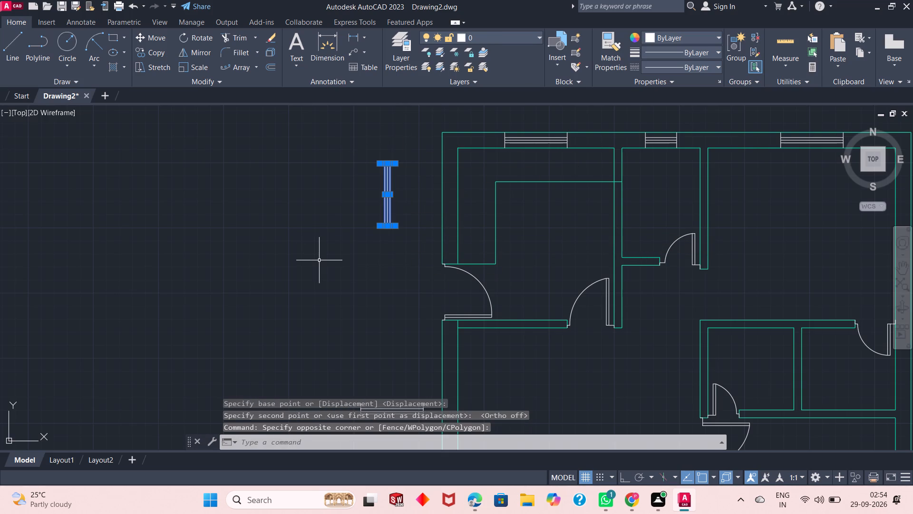
pyautogui.write('m')
pyautogui.press('space')
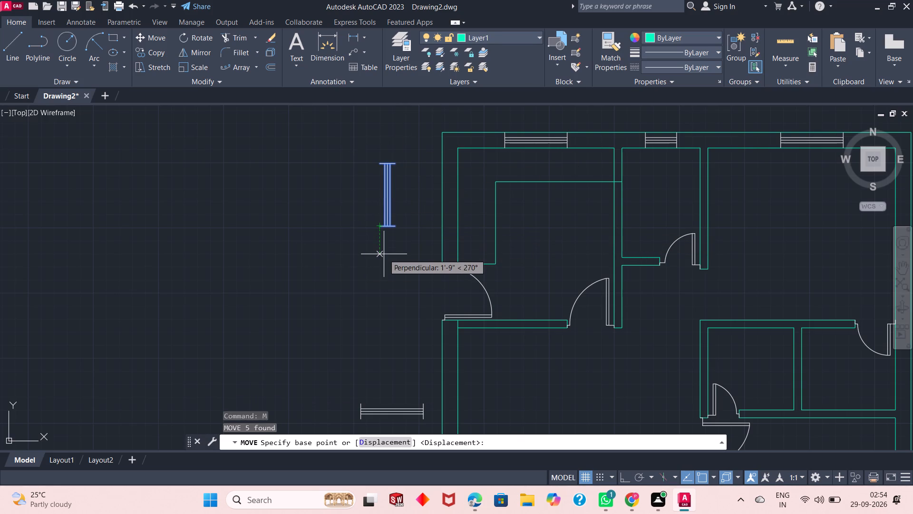
pyautogui.click(395, 224)
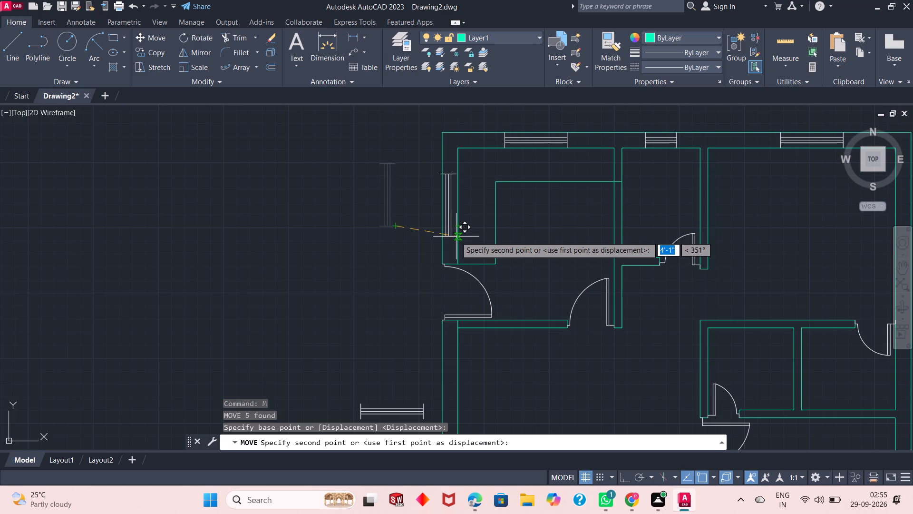
pyautogui.click(458, 234)
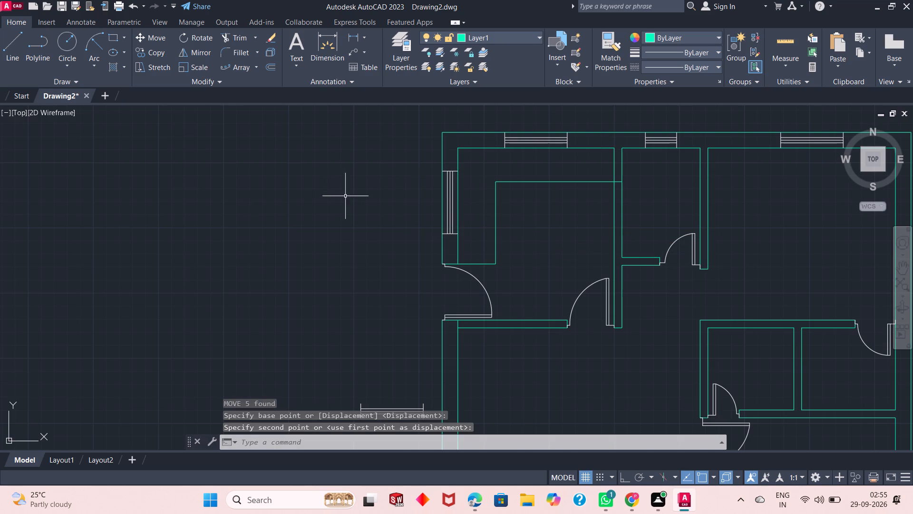
# Rotate the window beside the middle left-hand room by 270° about its lower-left endpoint so it stands vertical.
pyautogui.scroll(-1, 445, 188)
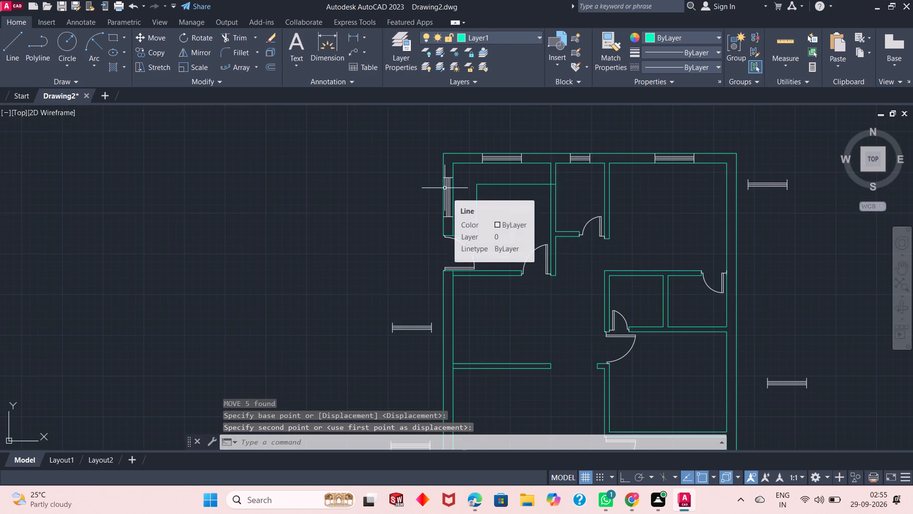
pyautogui.scroll(-1, 445, 188)
pyautogui.scroll(2, 438, 284)
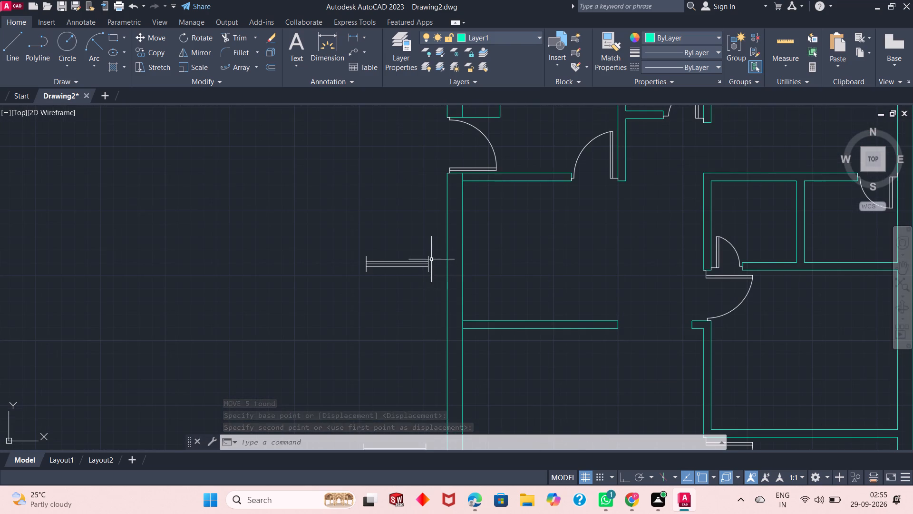
pyautogui.click(437, 257)
pyautogui.click(333, 287)
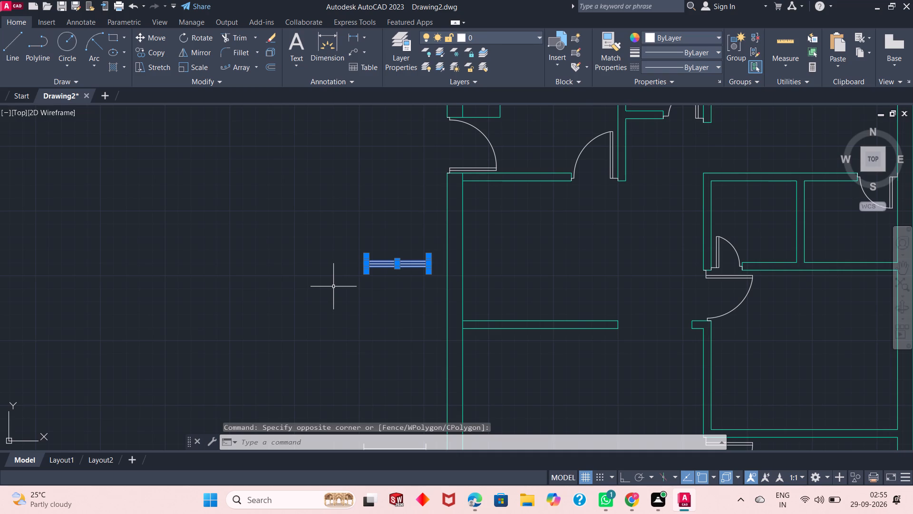
pyautogui.click(189, 36)
pyautogui.click(368, 272)
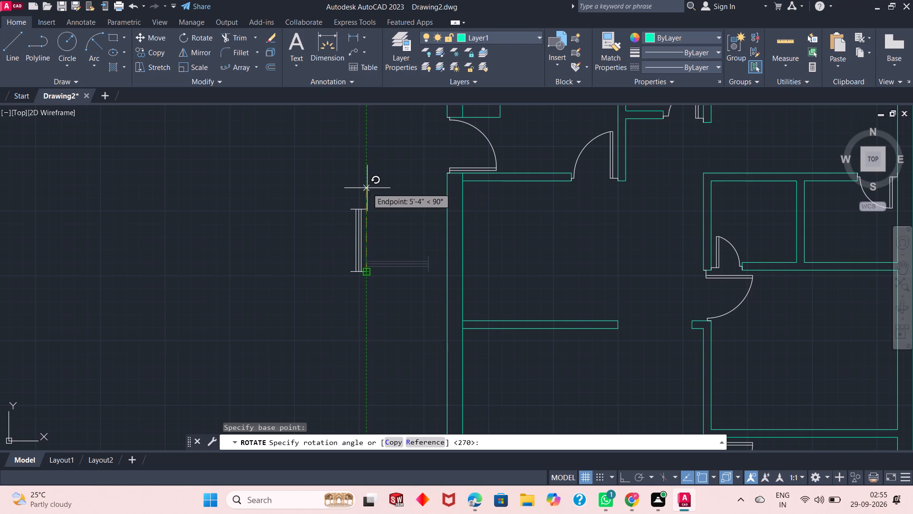
pyautogui.rightClick(365, 188)
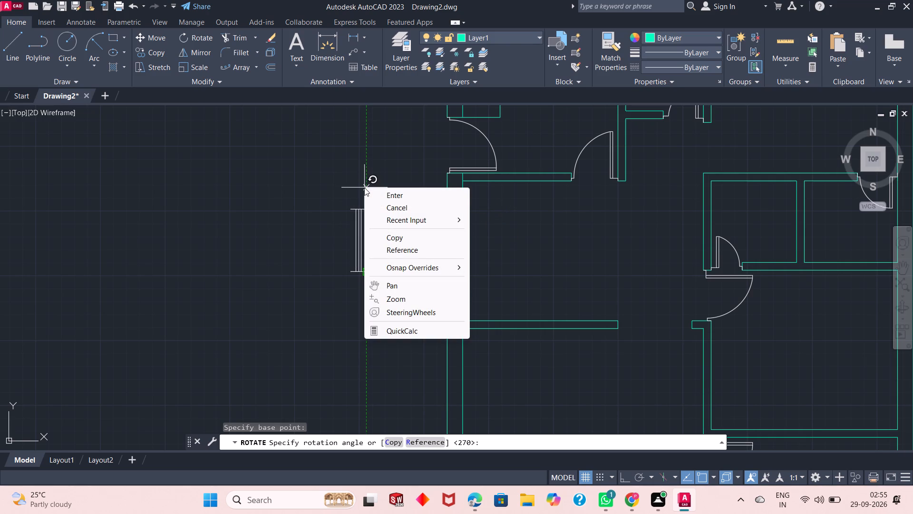
pyautogui.click(396, 196)
# Move the vertical window by its upper-right endpoint onto the left exterior wall's inner face, just below the middle left-hand room's top partition.
pyautogui.click(408, 252)
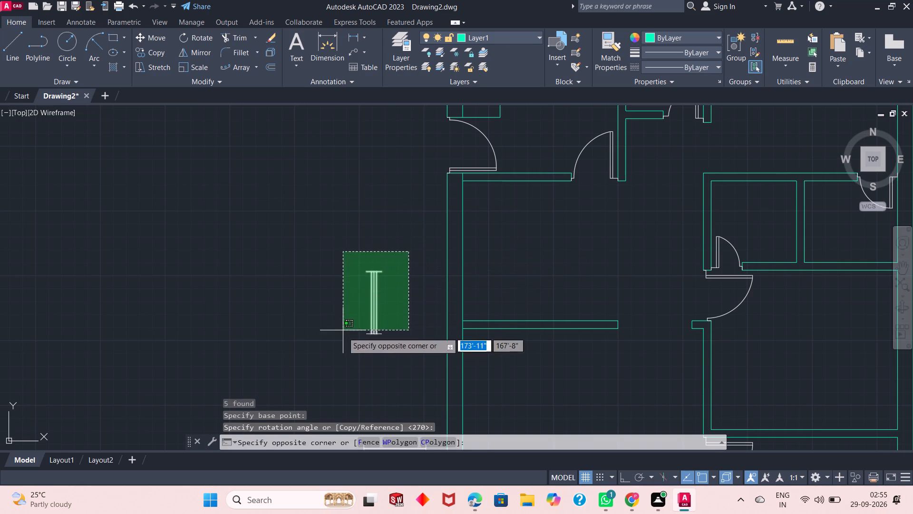
pyautogui.click(343, 349)
pyautogui.press('m')
pyautogui.press('space')
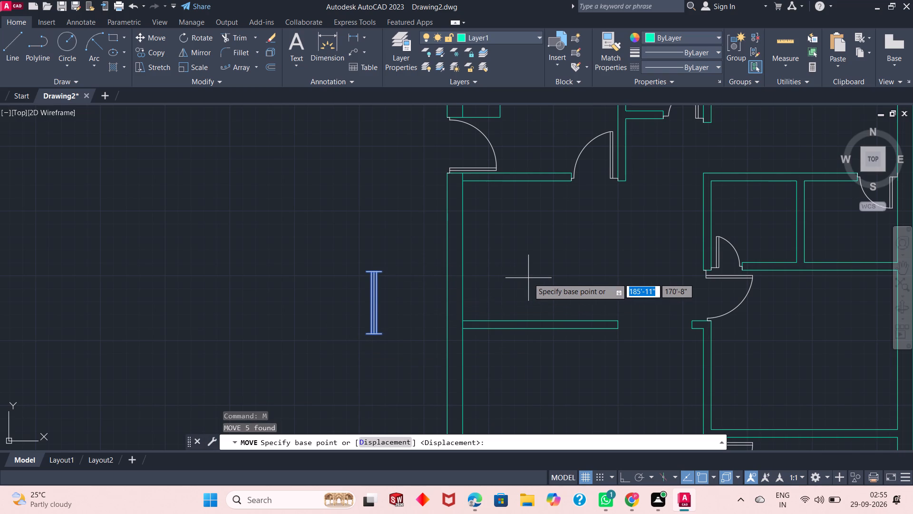
pyautogui.click(383, 273)
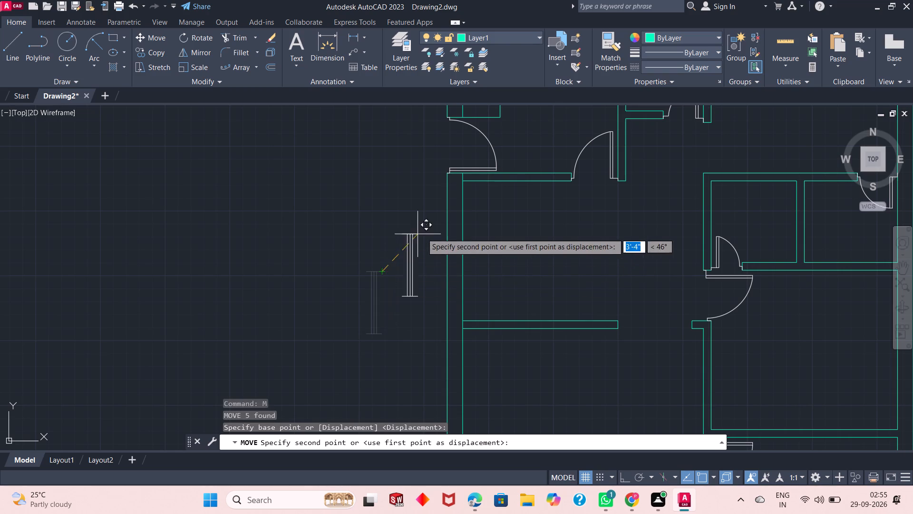
pyautogui.click(463, 188)
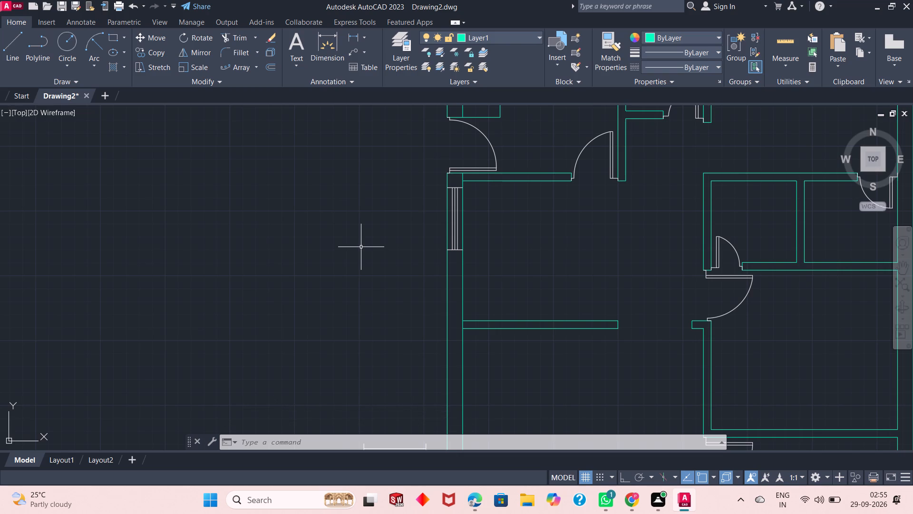
# Rotate the horizontal window beside the lower left-hand room by 270° about its lower-right endpoint so it stands vertical.
pyautogui.scroll(-2, 415, 225)
pyautogui.scroll(3, 435, 327)
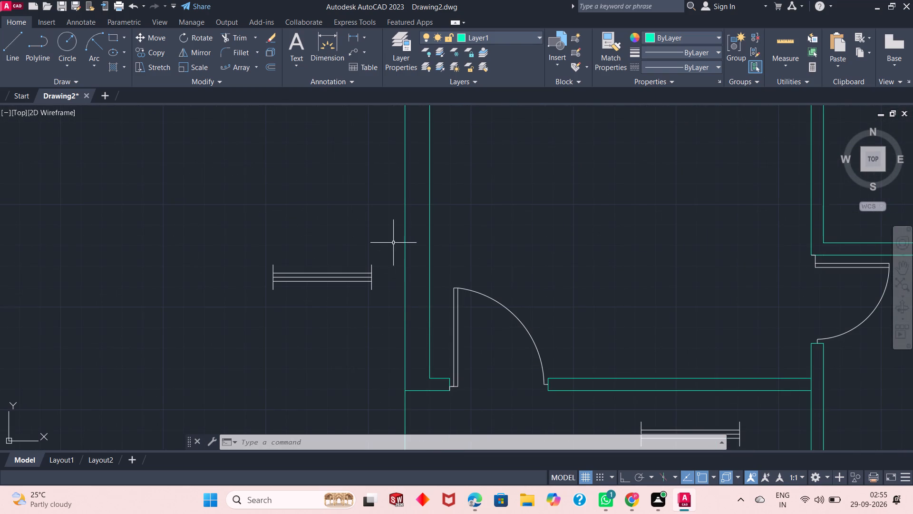
pyautogui.click(390, 242)
pyautogui.click(155, 338)
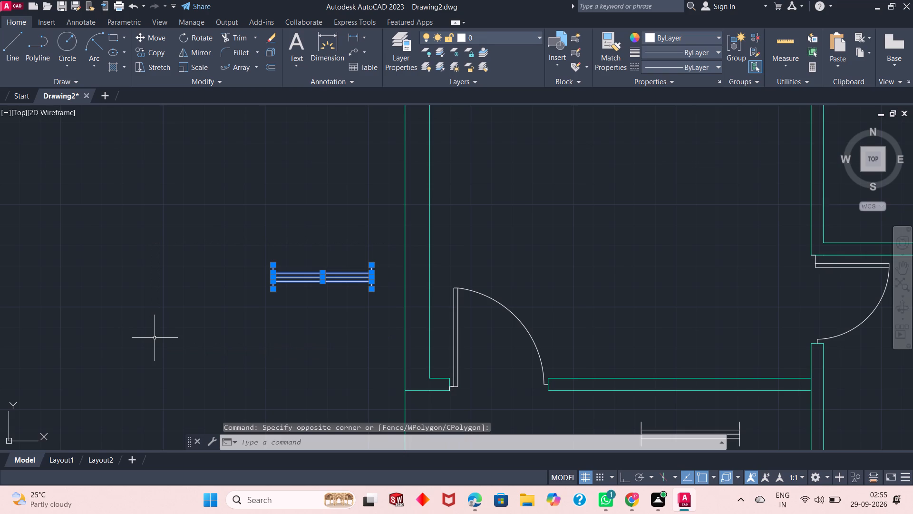
pyautogui.click(187, 34)
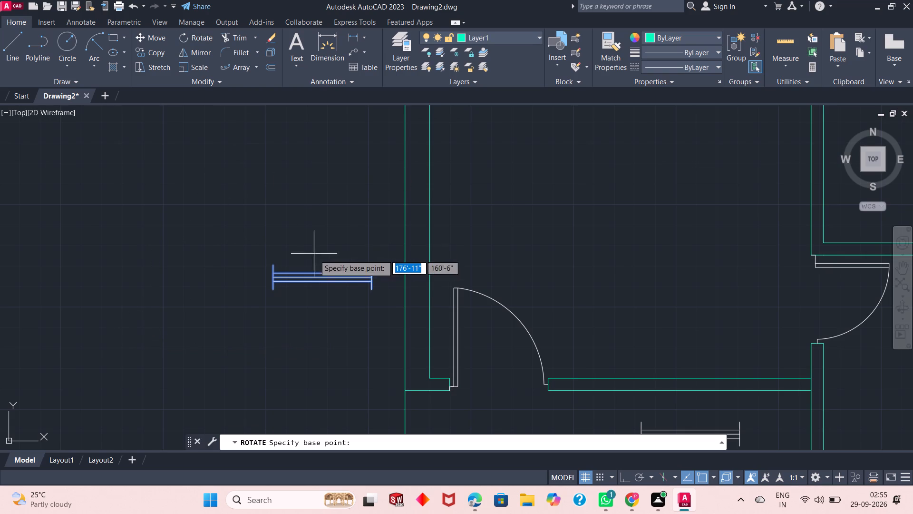
pyautogui.click(373, 293)
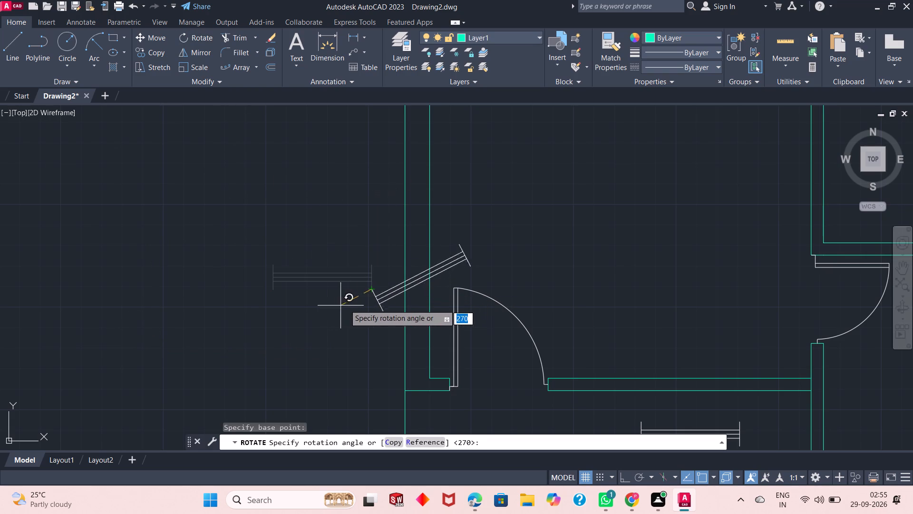
pyautogui.click(367, 301)
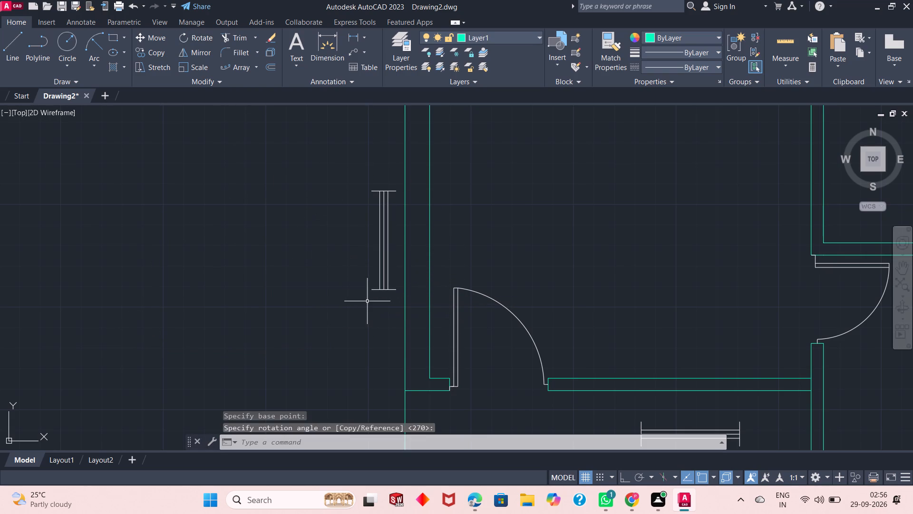
# Move the vertical window by its lower-right endpoint onto the left exterior wall's inner face, above the lower left-hand room's bottom door.
pyautogui.click(399, 183)
pyautogui.click(324, 303)
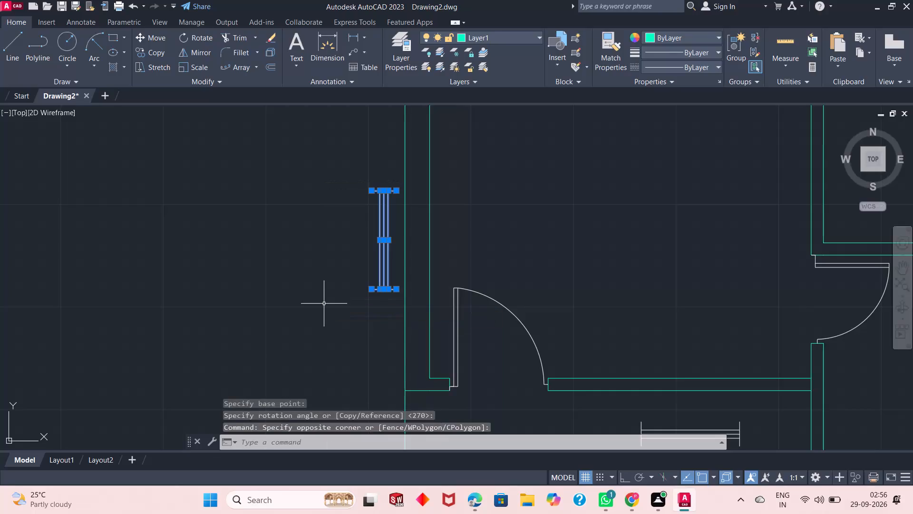
pyautogui.click(153, 40)
pyautogui.scroll(-2, 342, 325)
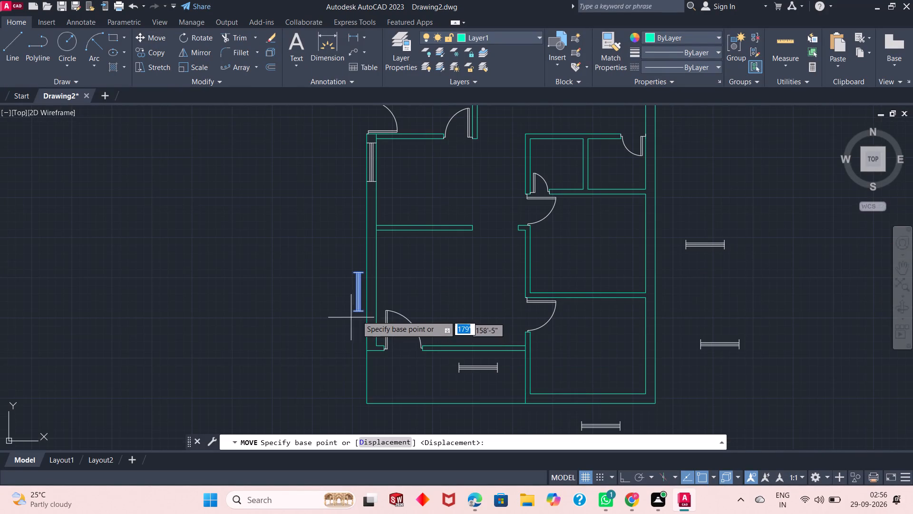
pyautogui.scroll(3, 364, 311)
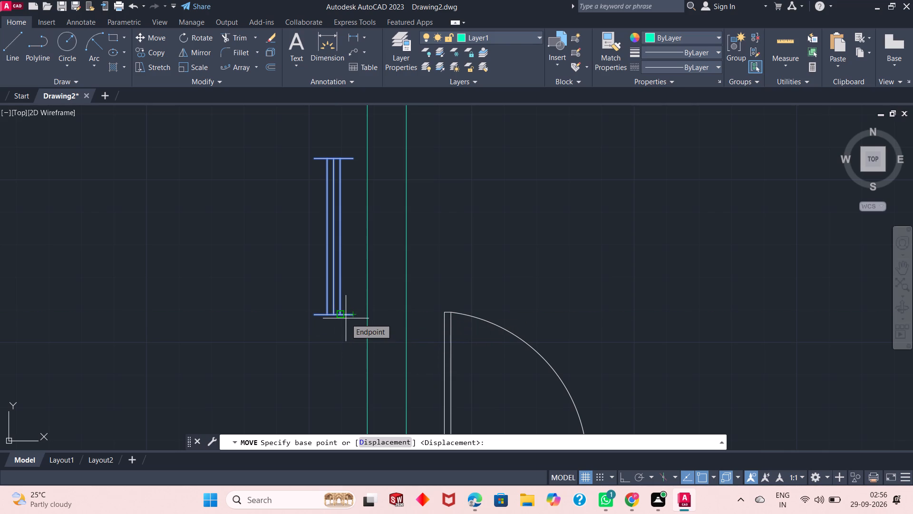
pyautogui.click(352, 314)
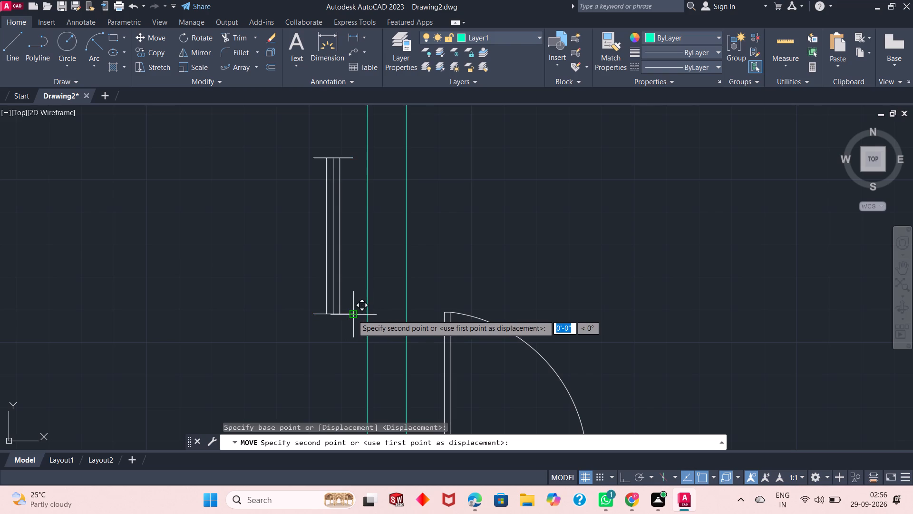
pyautogui.scroll(-2, 352, 315)
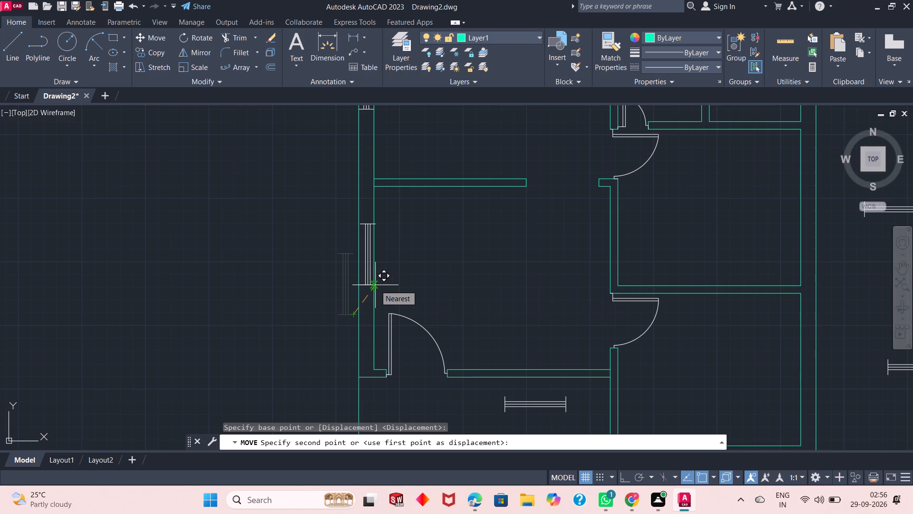
pyautogui.scroll(3, 375, 285)
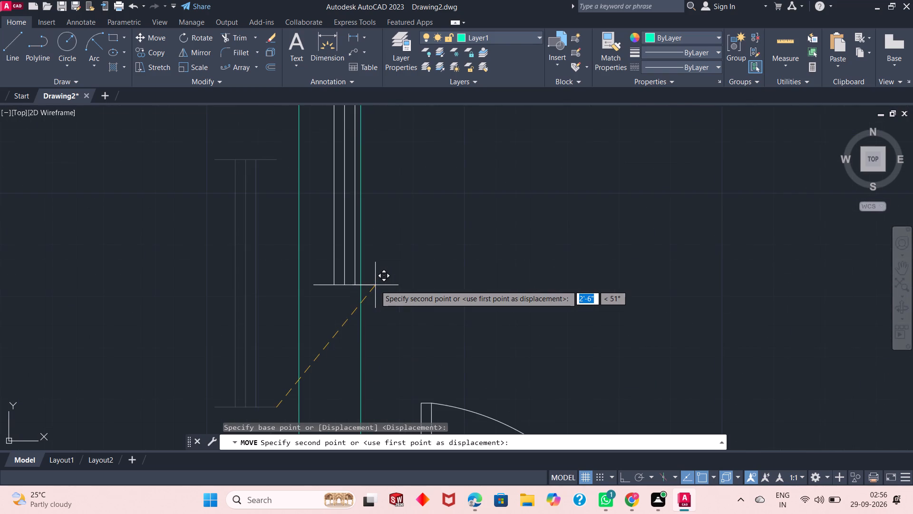
pyautogui.scroll(-2, 375, 285)
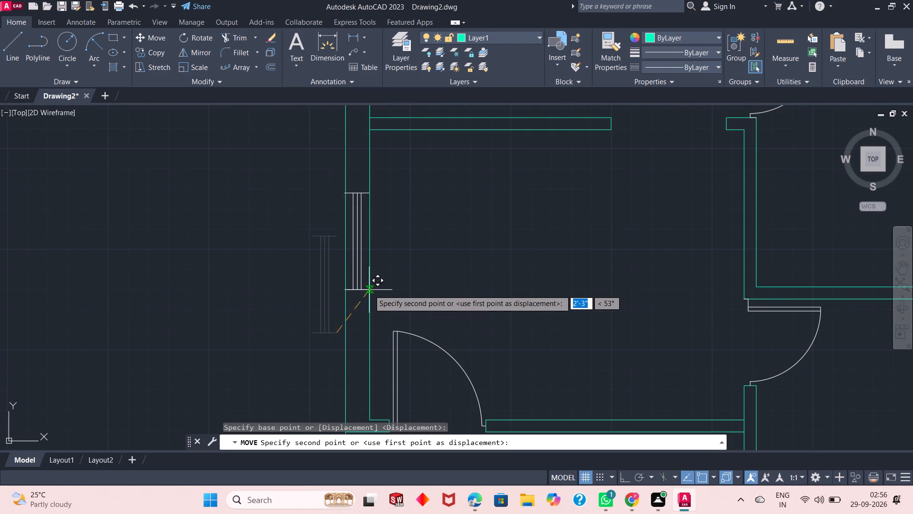
pyautogui.click(369, 290)
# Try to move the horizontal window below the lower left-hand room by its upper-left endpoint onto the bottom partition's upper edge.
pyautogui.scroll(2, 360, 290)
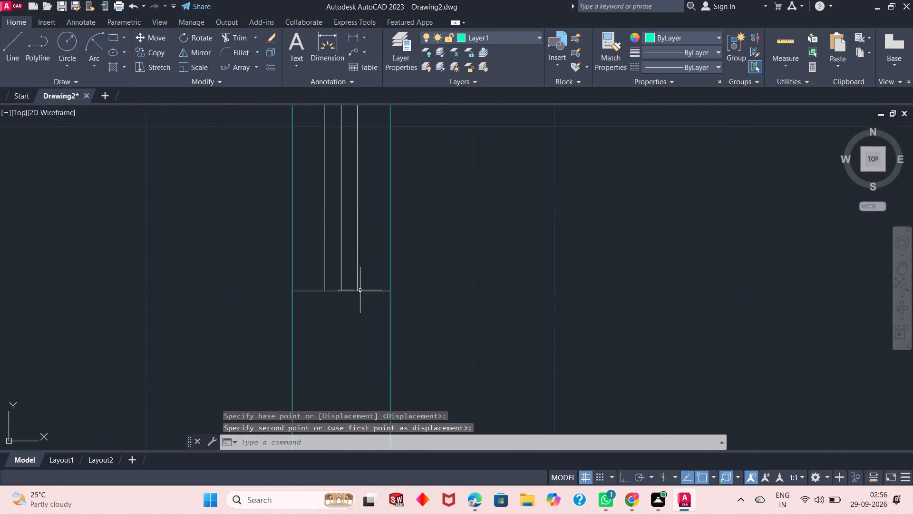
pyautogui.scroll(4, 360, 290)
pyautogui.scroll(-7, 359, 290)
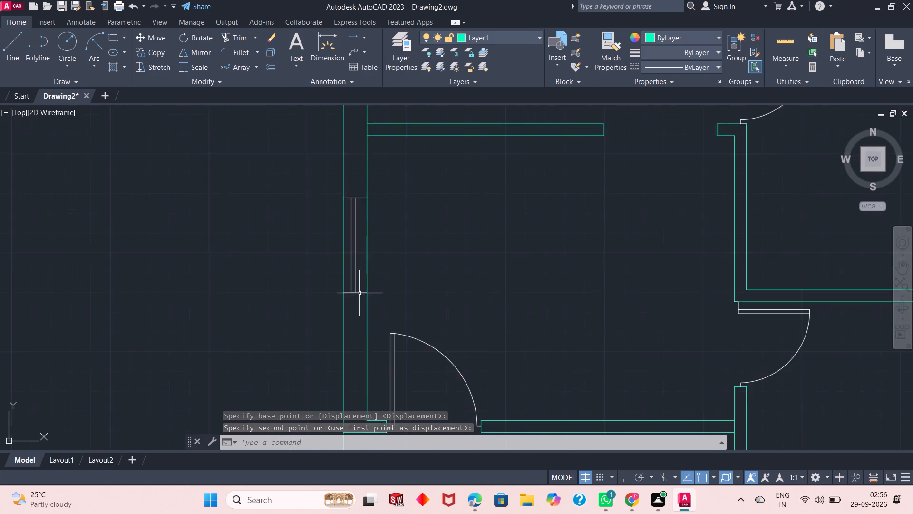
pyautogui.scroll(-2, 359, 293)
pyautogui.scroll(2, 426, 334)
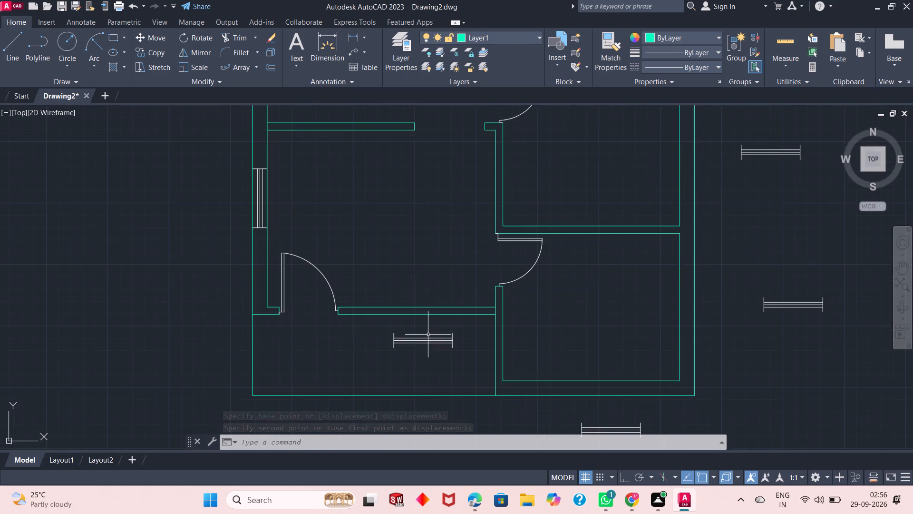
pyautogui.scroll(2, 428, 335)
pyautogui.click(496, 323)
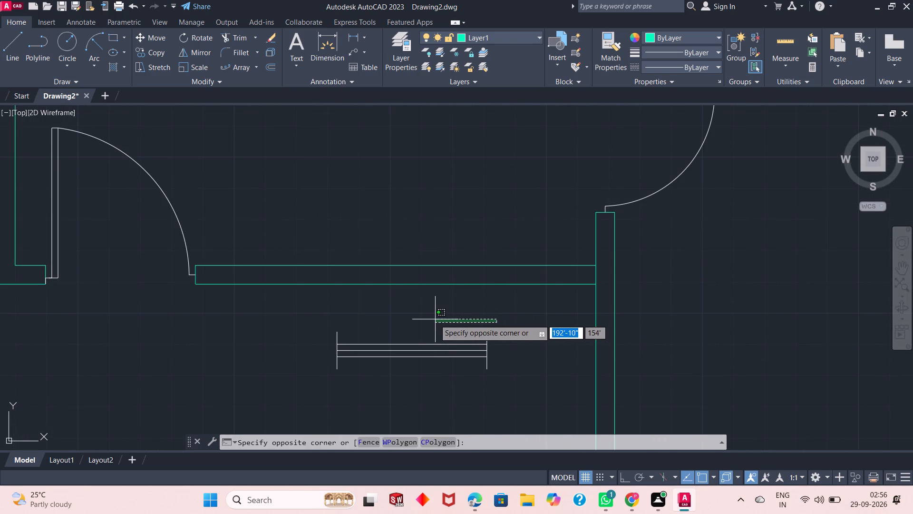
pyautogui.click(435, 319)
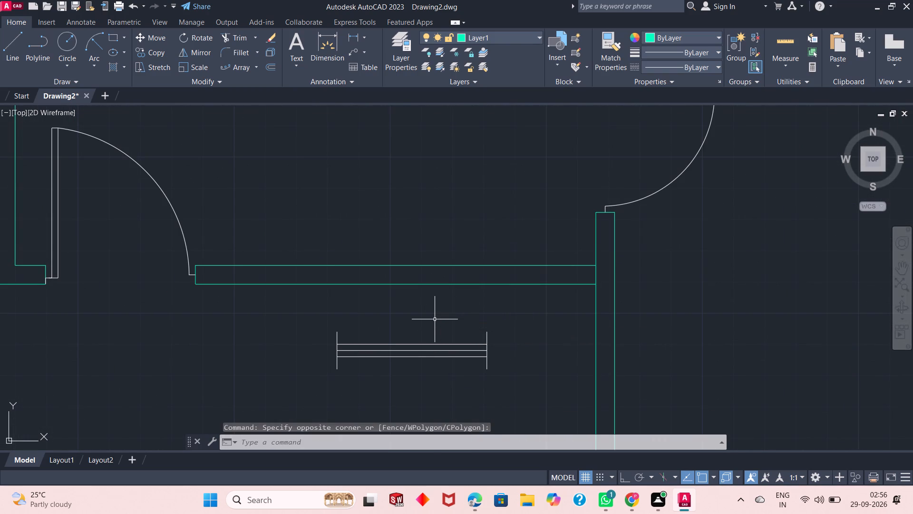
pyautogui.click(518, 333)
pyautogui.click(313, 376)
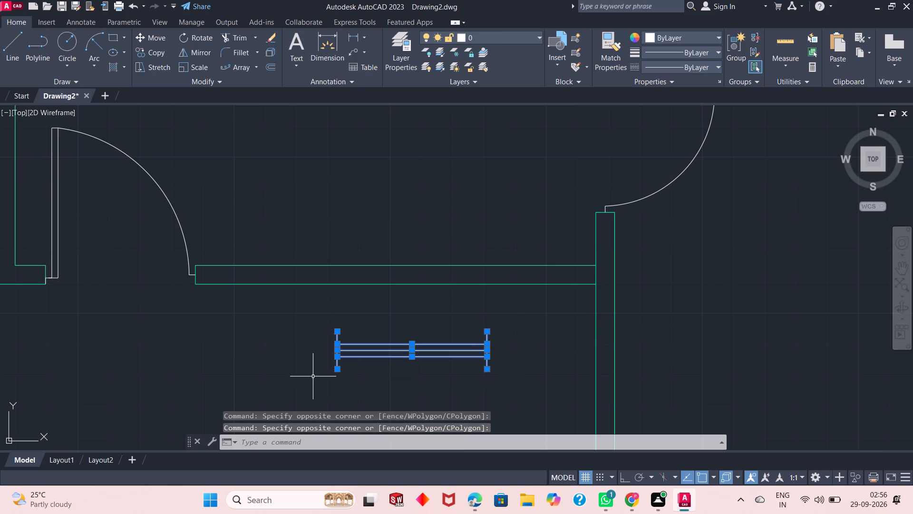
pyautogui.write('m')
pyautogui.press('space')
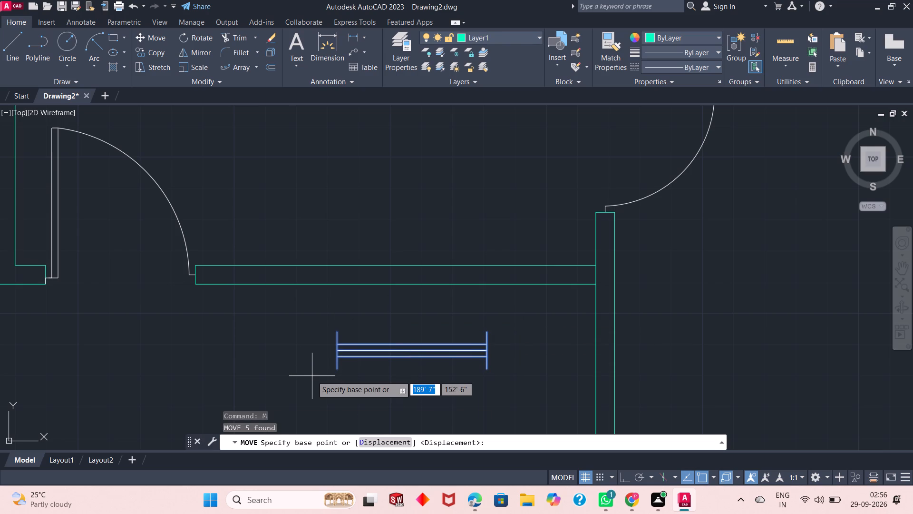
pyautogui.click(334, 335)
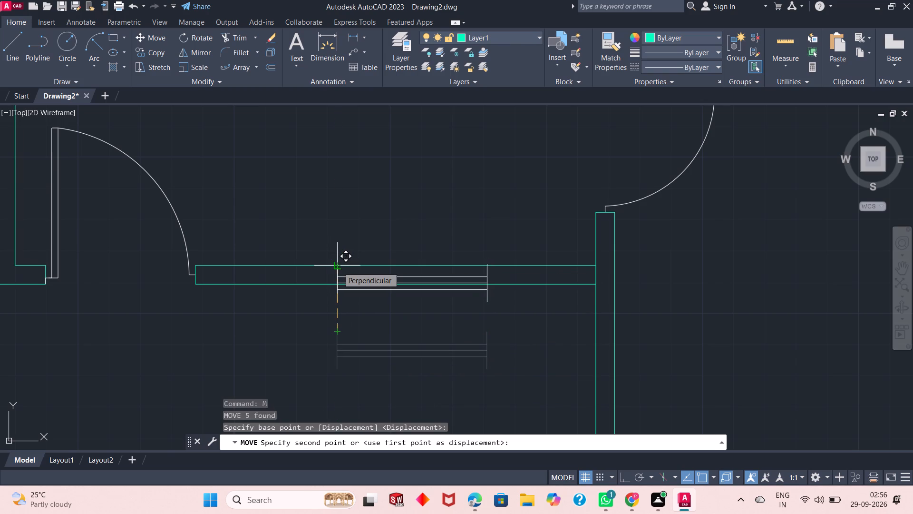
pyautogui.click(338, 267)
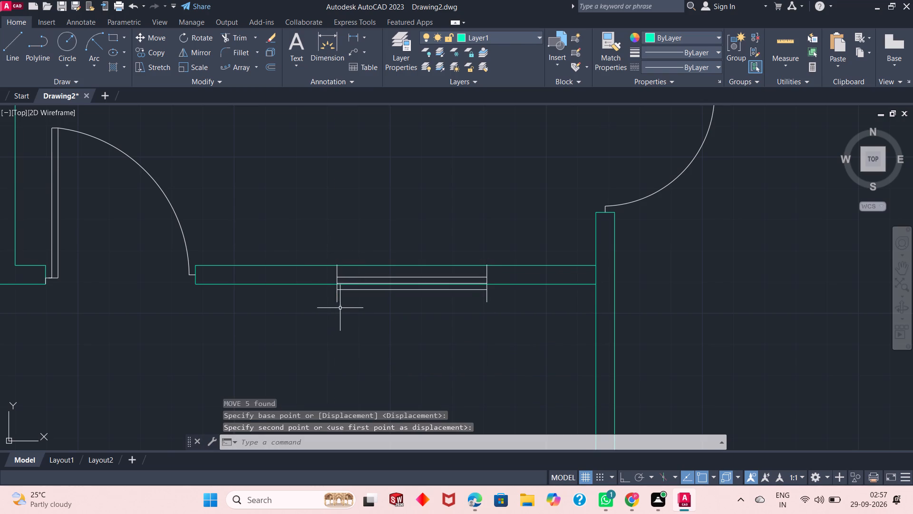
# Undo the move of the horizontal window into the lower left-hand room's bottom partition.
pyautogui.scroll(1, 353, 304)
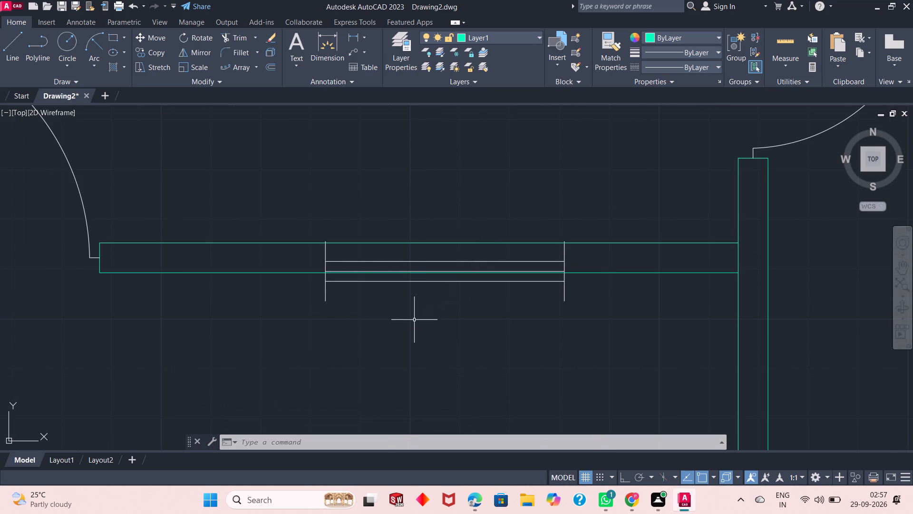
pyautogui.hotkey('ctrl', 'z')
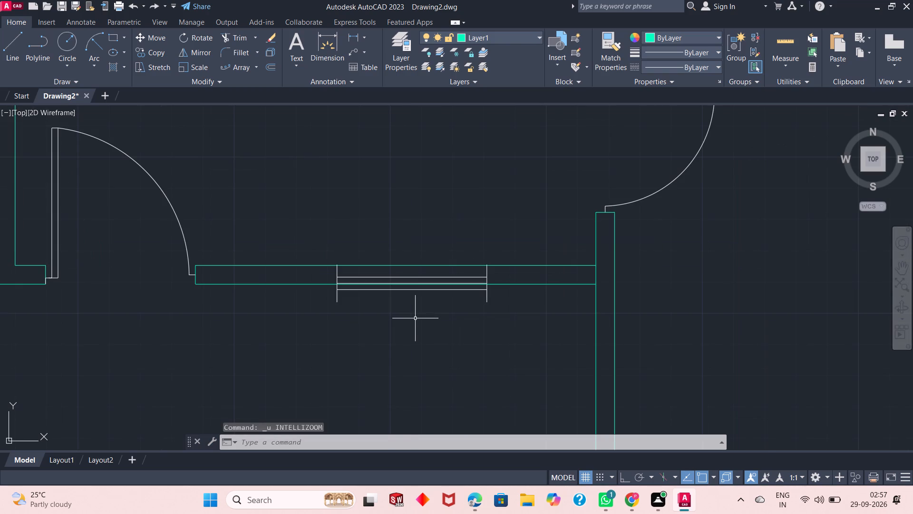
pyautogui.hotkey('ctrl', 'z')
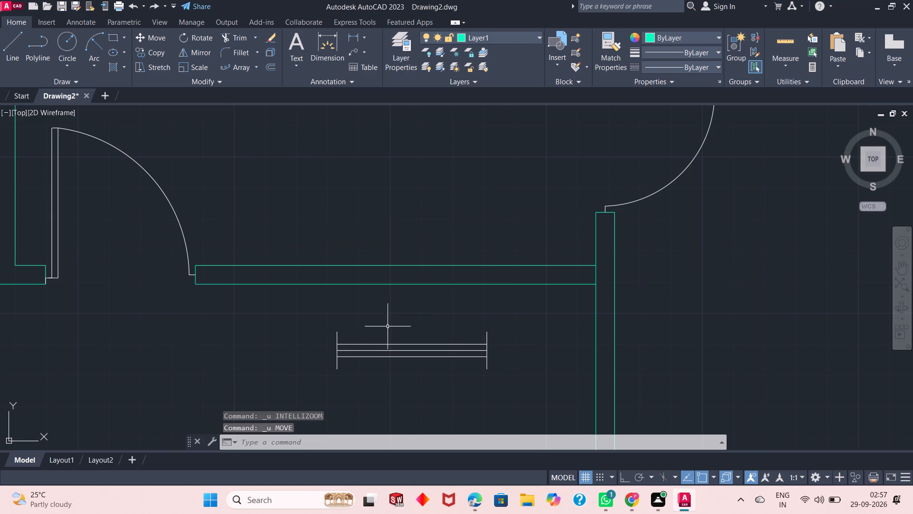
# Delete the spare horizontal window lying below the lower left-hand room's bottom partition.
pyautogui.scroll(-3, 418, 307)
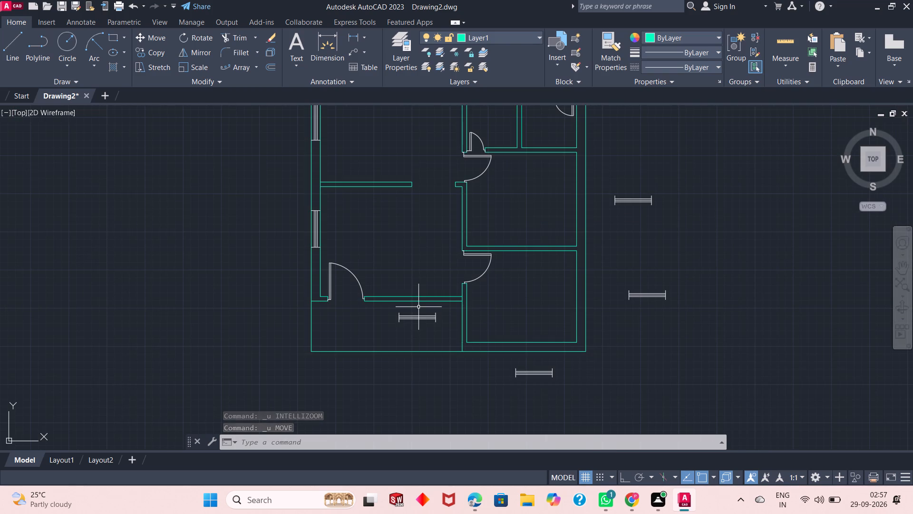
pyautogui.scroll(1, 422, 317)
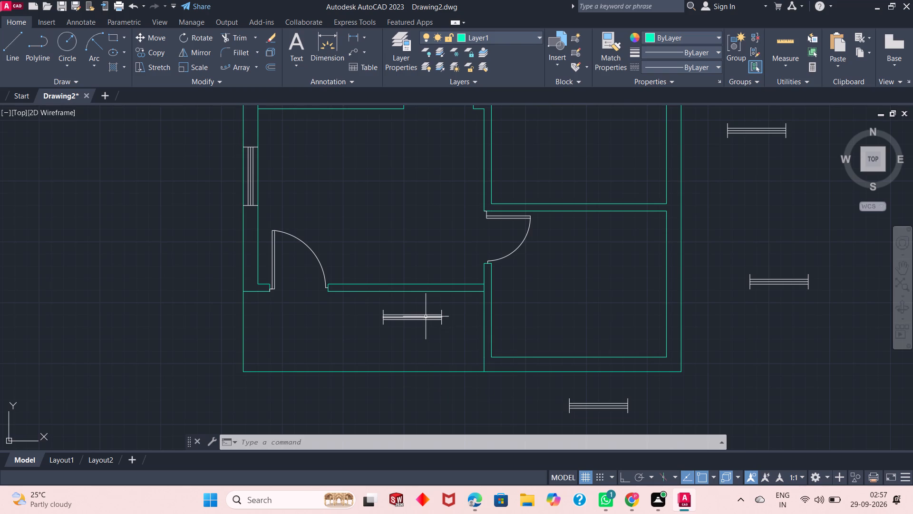
pyautogui.click(460, 302)
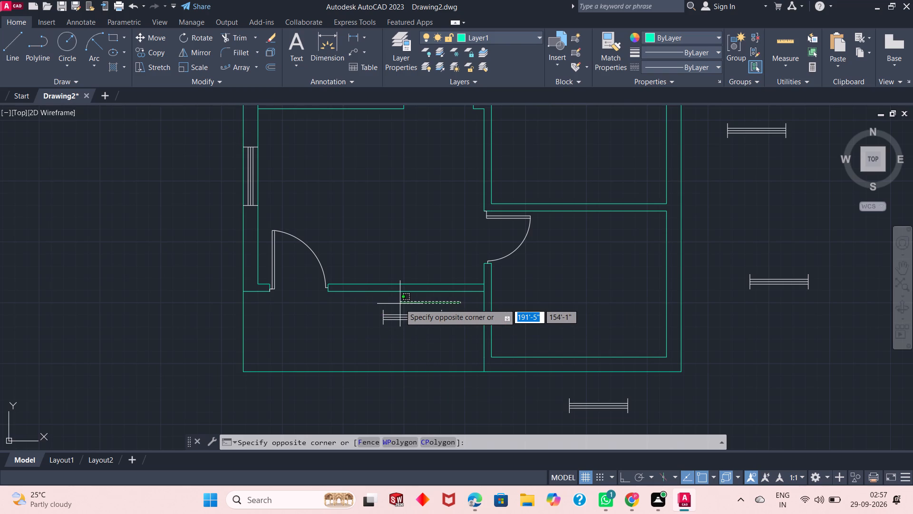
pyautogui.click(350, 336)
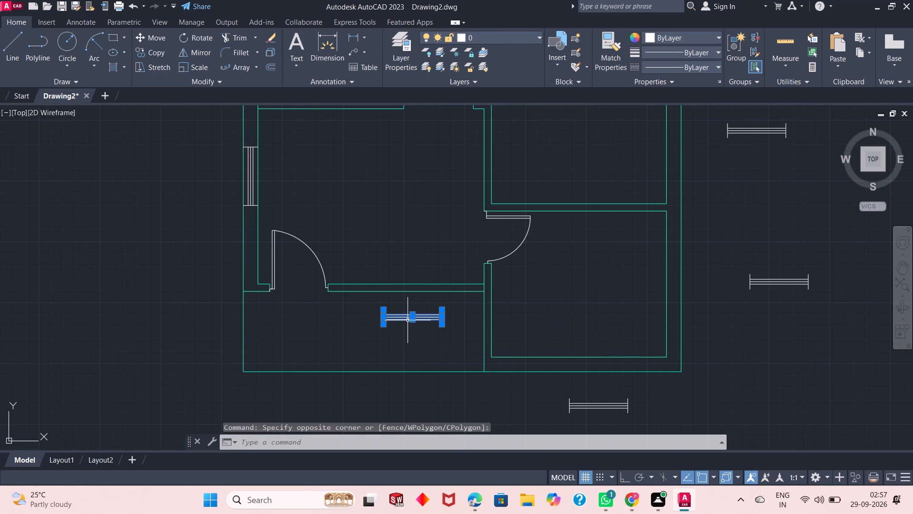
pyautogui.press('Escape')
pyautogui.click(450, 304)
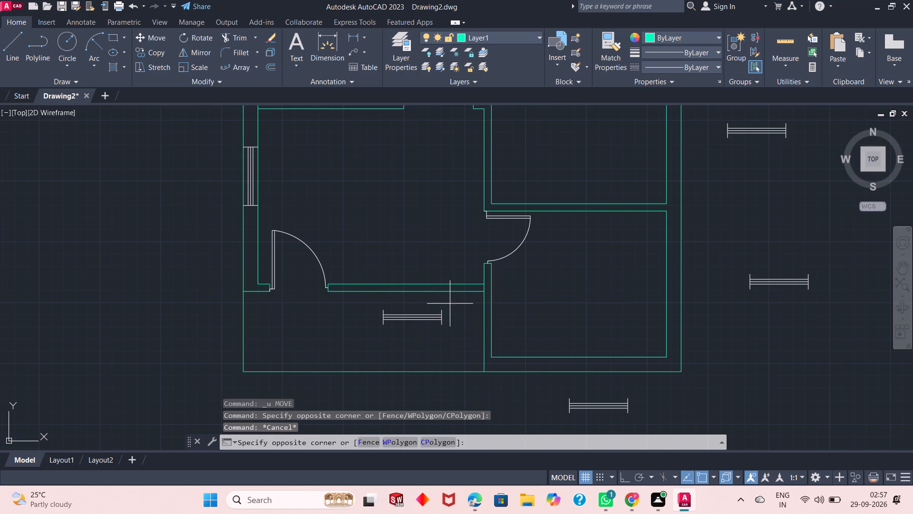
pyautogui.click(354, 337)
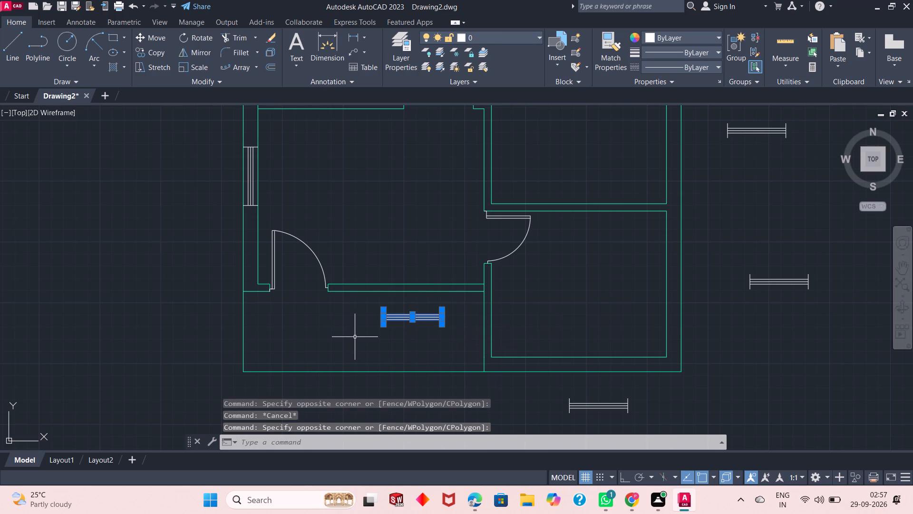
pyautogui.press('Delete')
pyautogui.scroll(-2, 414, 284)
pyautogui.scroll(1, 398, 285)
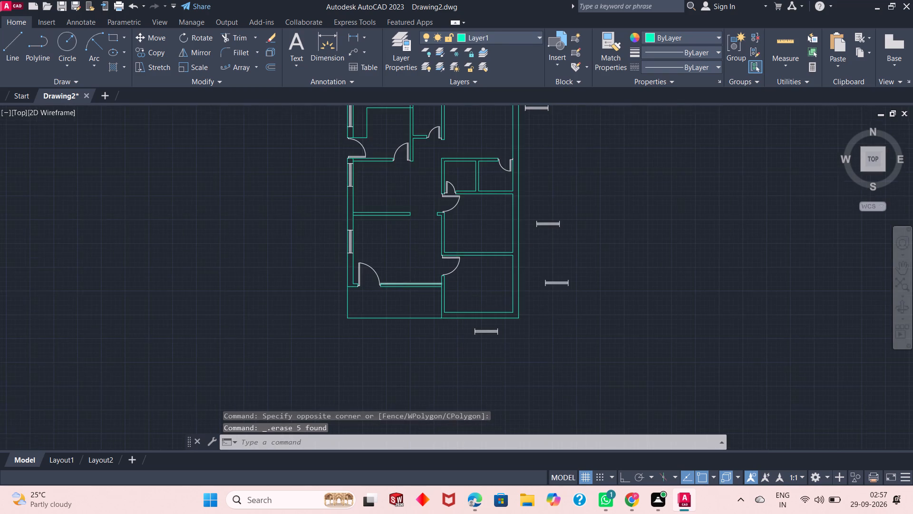
# Draw a short vertical line across the lower left-hand room's bottom partition, between its upper and lower edges, beside the door.
pyautogui.scroll(2, 398, 285)
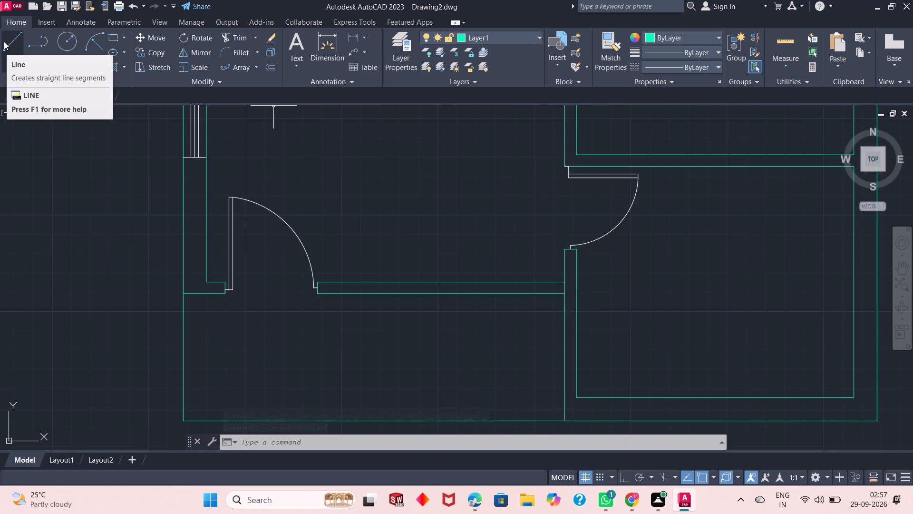
pyautogui.click(5, 42)
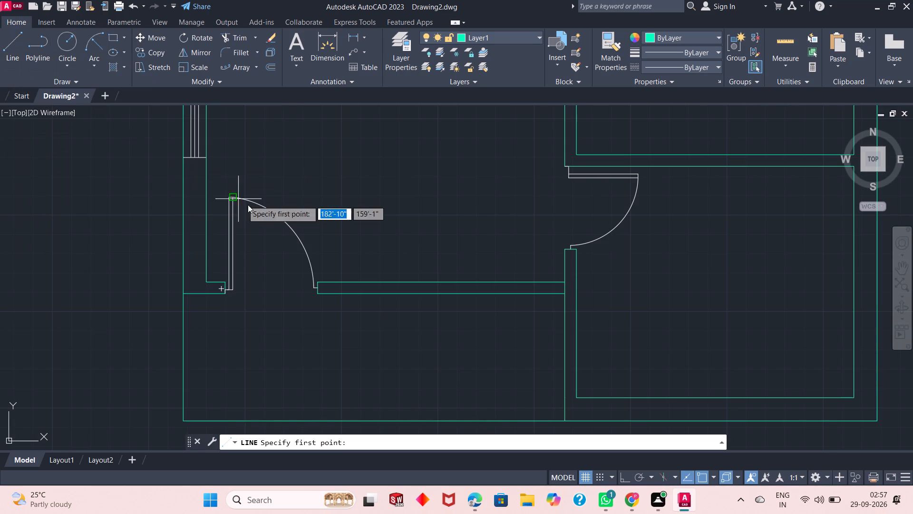
pyautogui.click(387, 283)
pyautogui.click(387, 293)
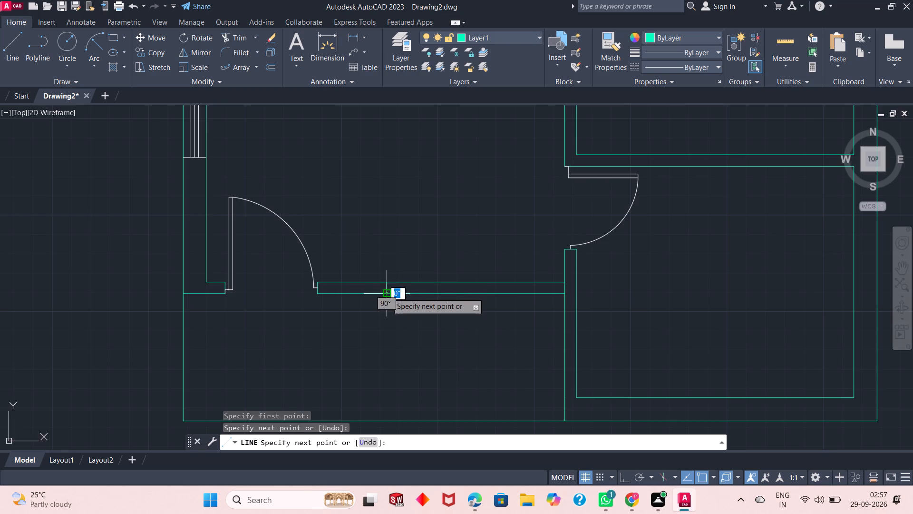
pyautogui.rightClick(400, 271)
pyautogui.click(418, 276)
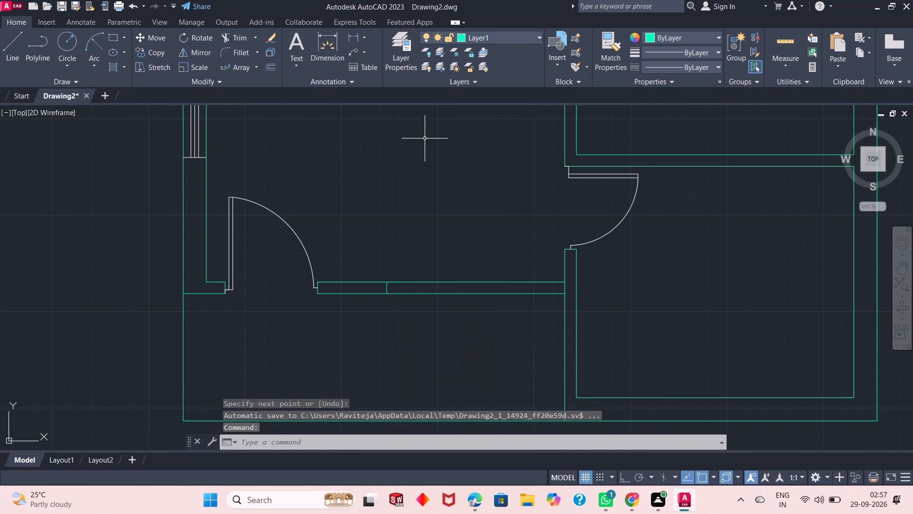
# Make layer 0 current and reassign the short vertical line in the bottom partition to layer 0.
pyautogui.click(515, 25)
pyautogui.click(506, 40)
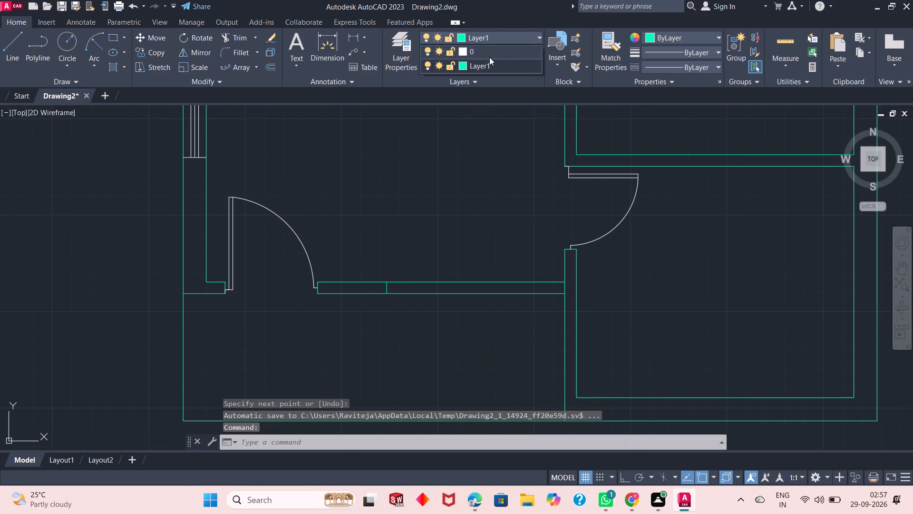
pyautogui.click(489, 49)
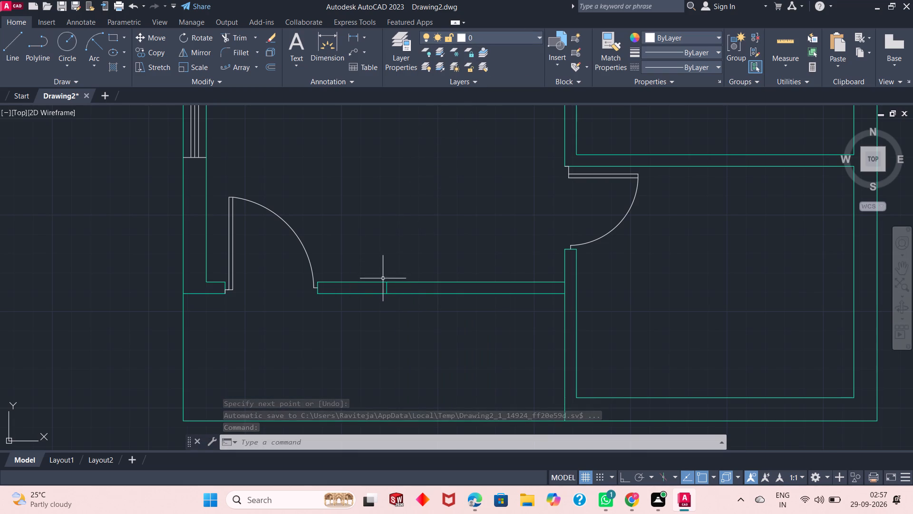
pyautogui.click(388, 291)
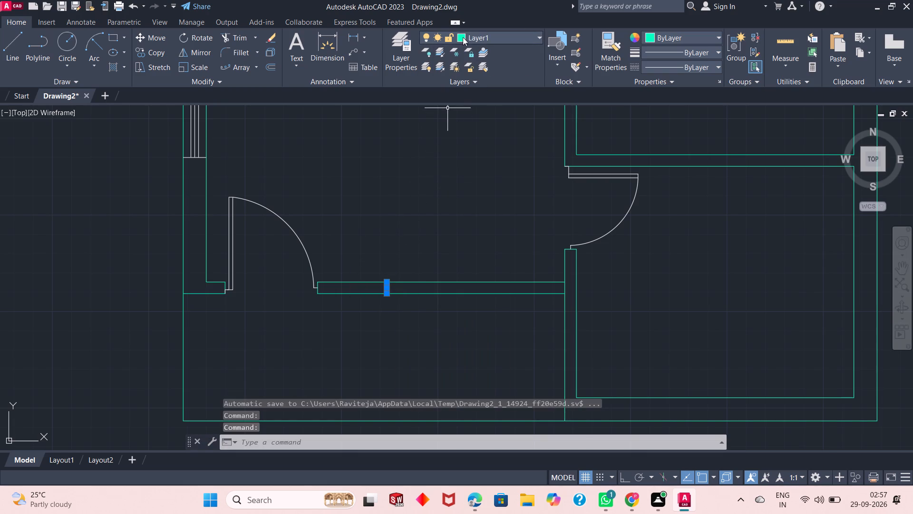
pyautogui.click(466, 36)
pyautogui.click(472, 51)
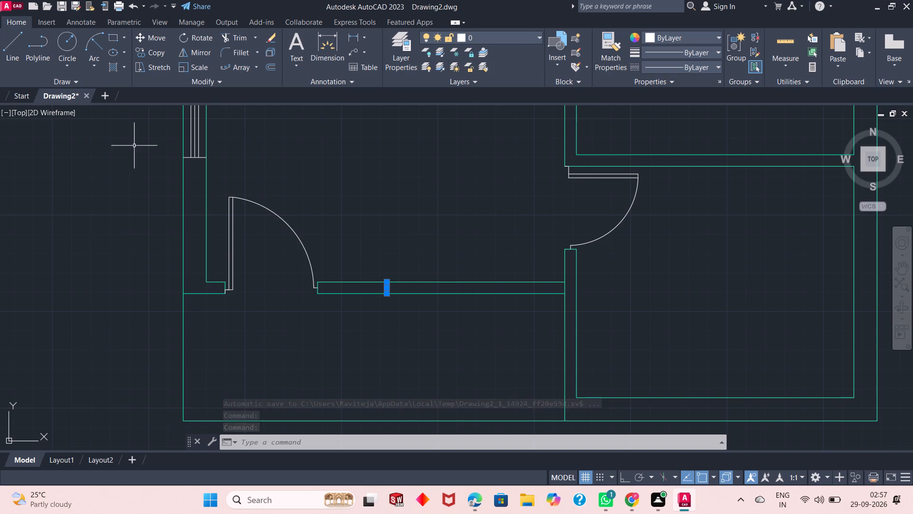
pyautogui.click(311, 204)
pyautogui.click(312, 204)
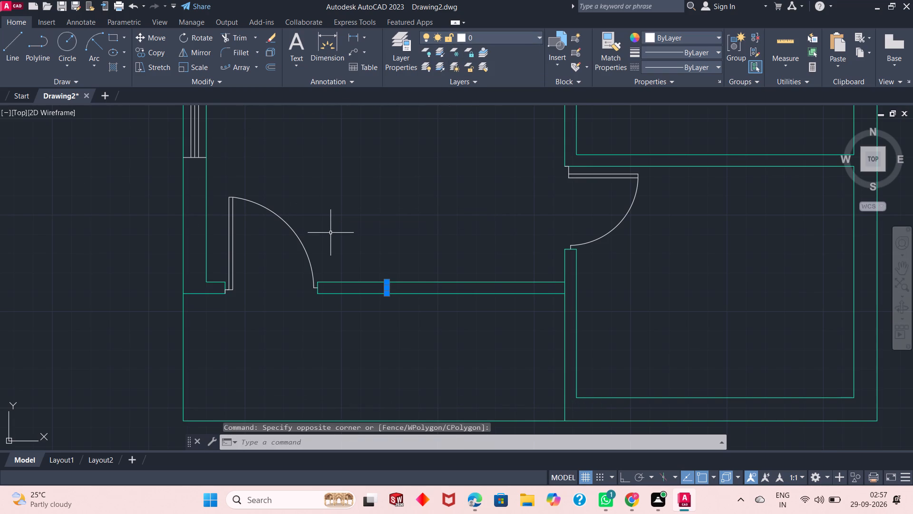
pyautogui.scroll(1, 391, 239)
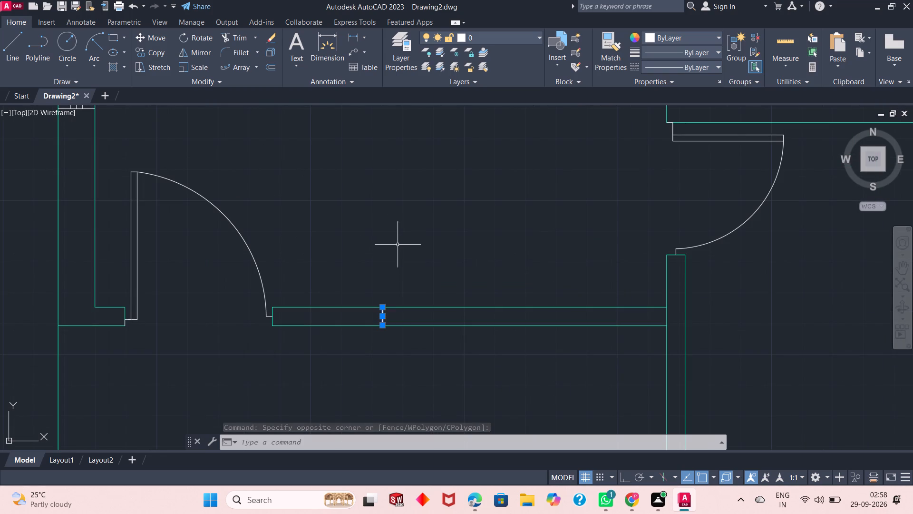
pyautogui.press('Escape')
pyautogui.press('Escape')
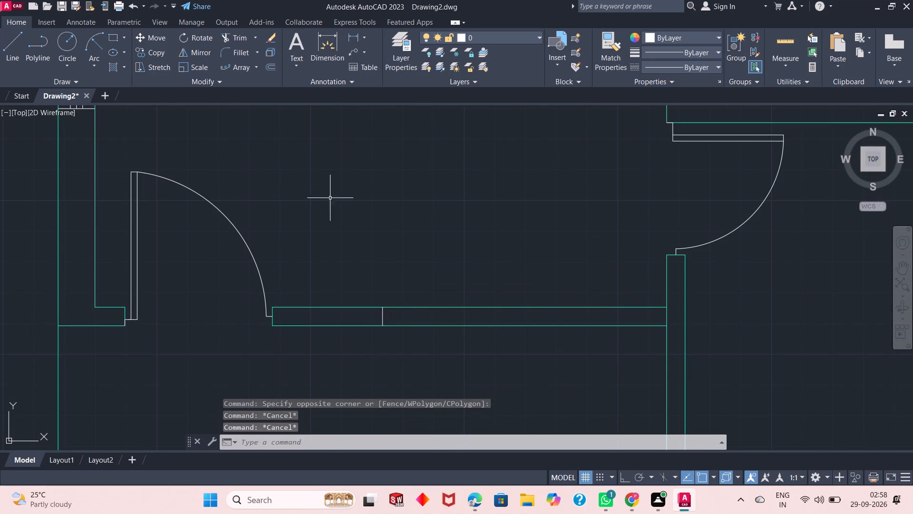
# Offset the short vertical line about 4' away from the door along the bottom partition, using the Through option.
pyautogui.click(265, 66)
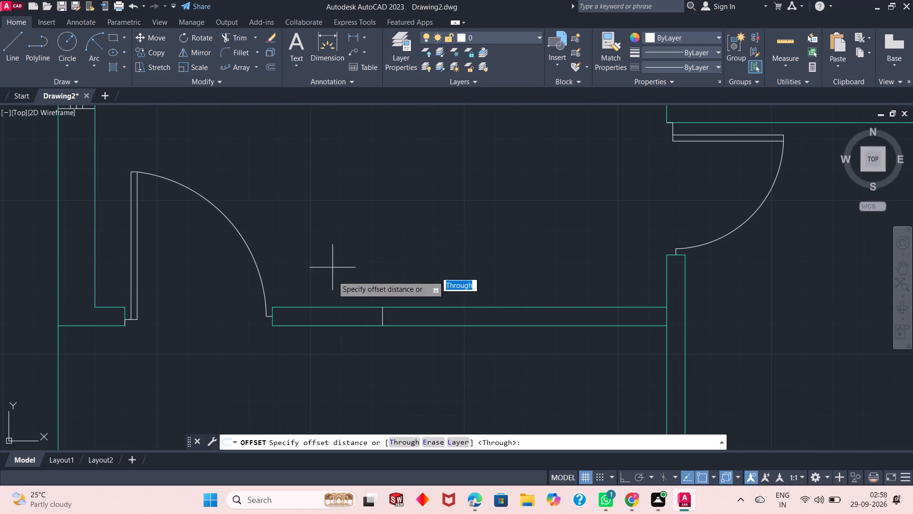
pyautogui.click(399, 439)
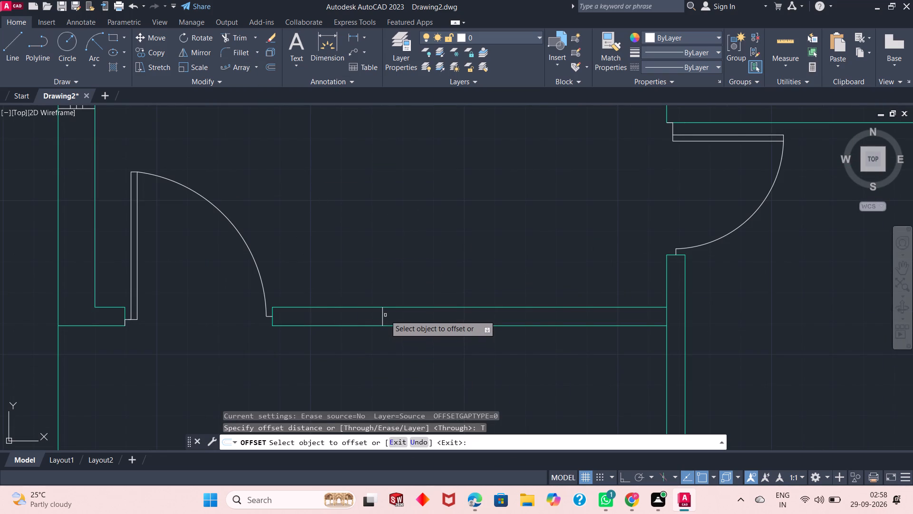
pyautogui.click(382, 316)
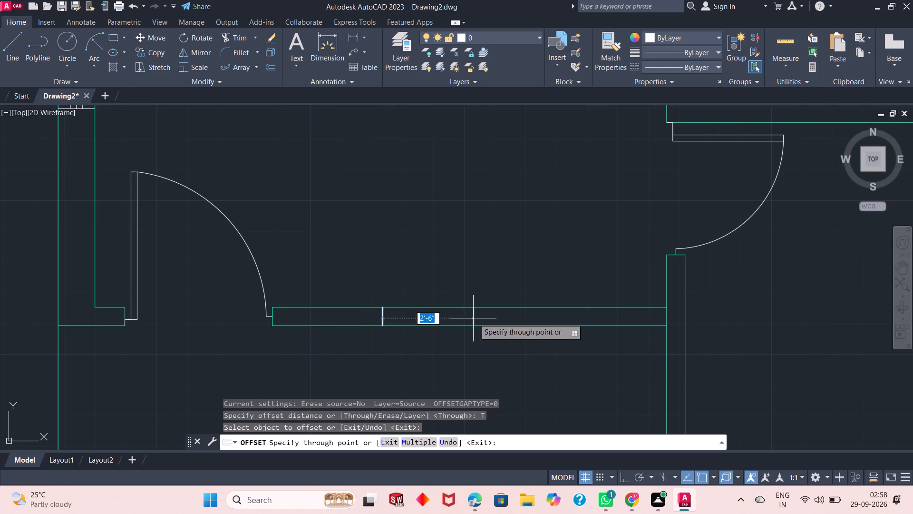
pyautogui.click(529, 352)
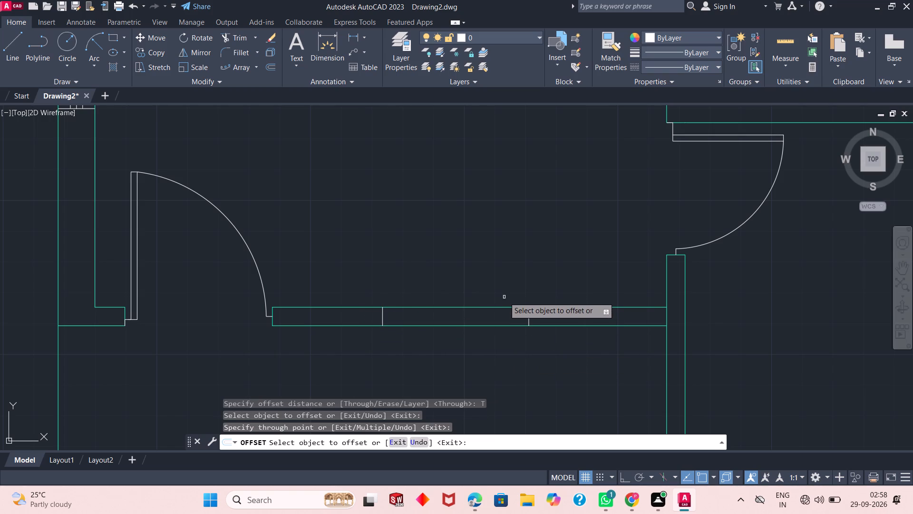
pyautogui.rightClick(504, 297)
pyautogui.click(528, 306)
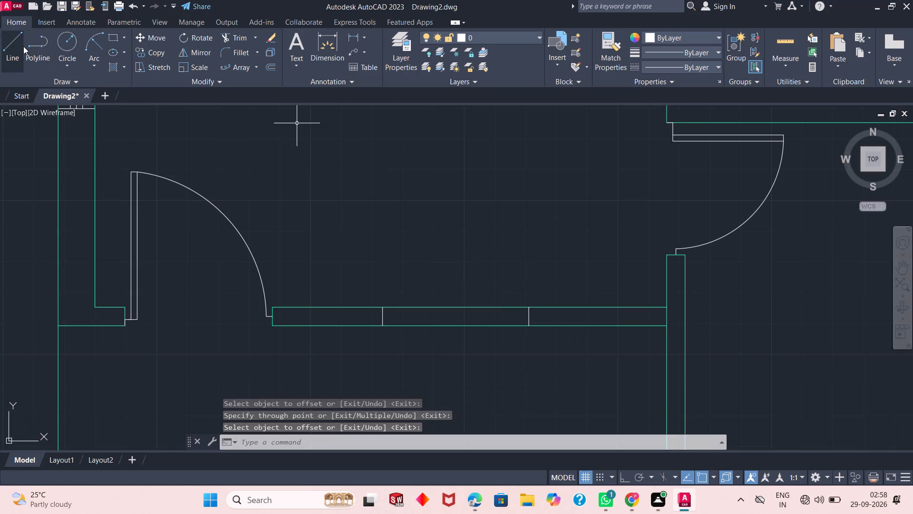
# Draw a horizontal line joining the midpoints of the two short vertical lines in the bottom partition.
pyautogui.click(23, 47)
pyautogui.click(382, 317)
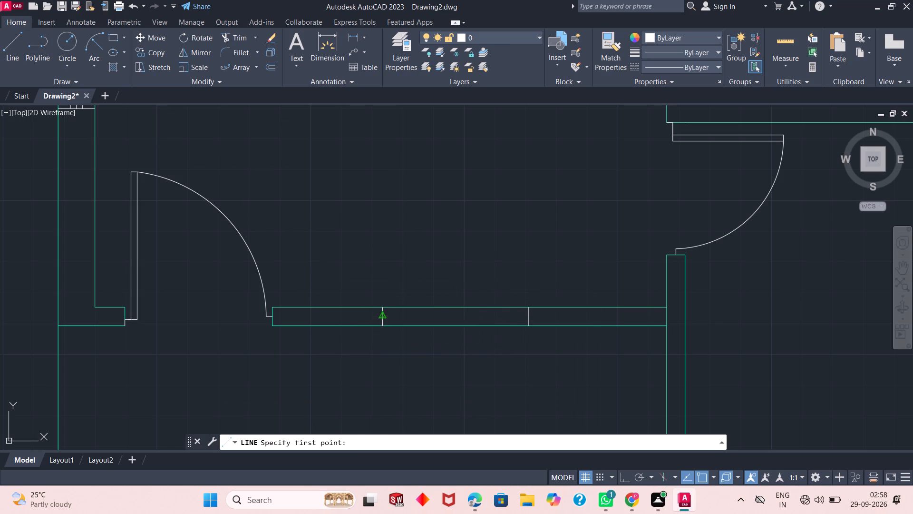
pyautogui.click(528, 316)
pyautogui.rightClick(518, 237)
pyautogui.click(534, 249)
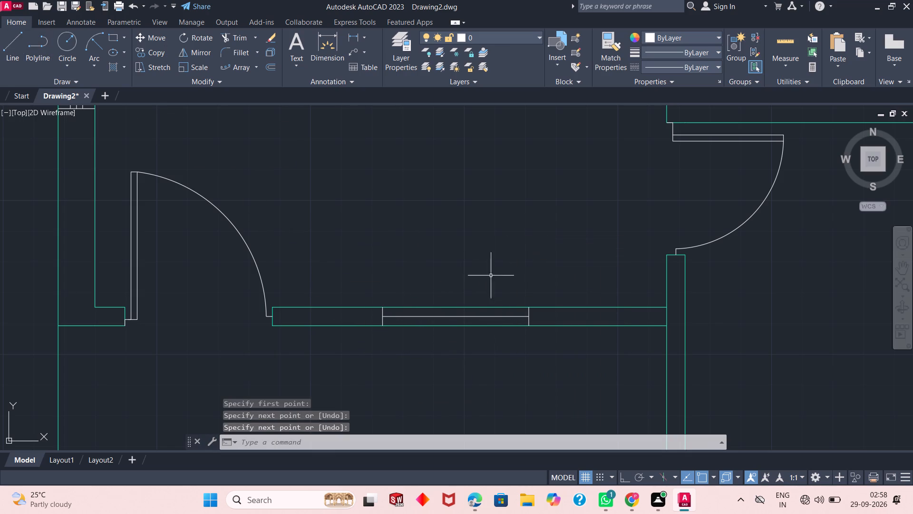
# Move the horizontal window below the lower right-hand room by its upper-left endpoint onto the bottom exterior wall's inner face.
pyautogui.scroll(2, 438, 321)
pyautogui.scroll(-4, 433, 312)
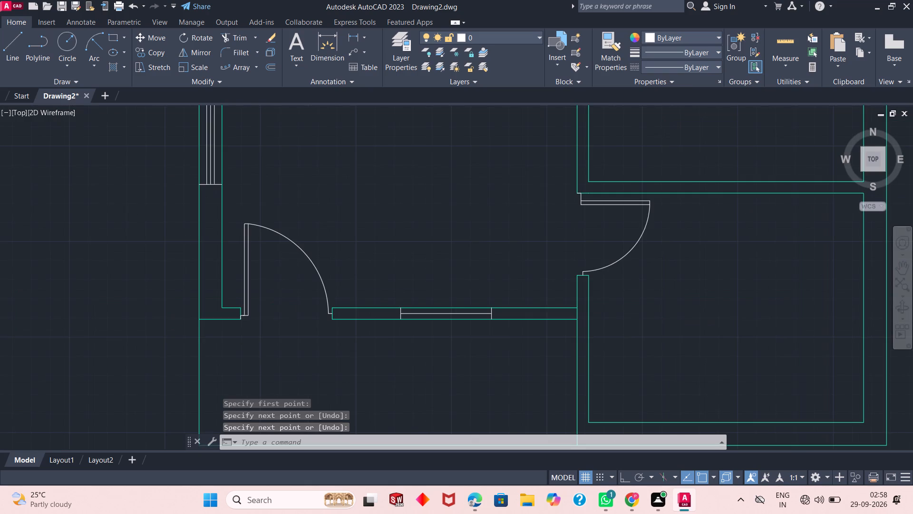
pyautogui.scroll(-1, 431, 300)
pyautogui.scroll(1, 431, 300)
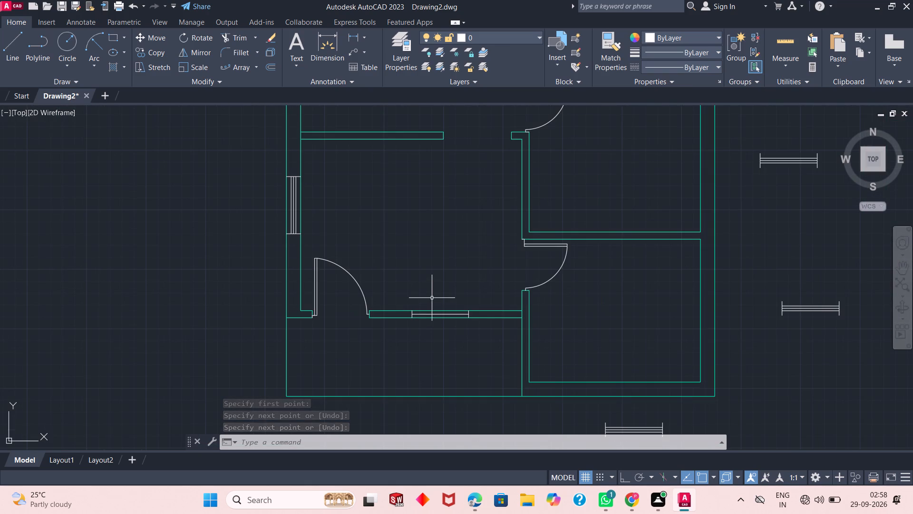
pyautogui.scroll(-1, 432, 298)
pyautogui.click(592, 373)
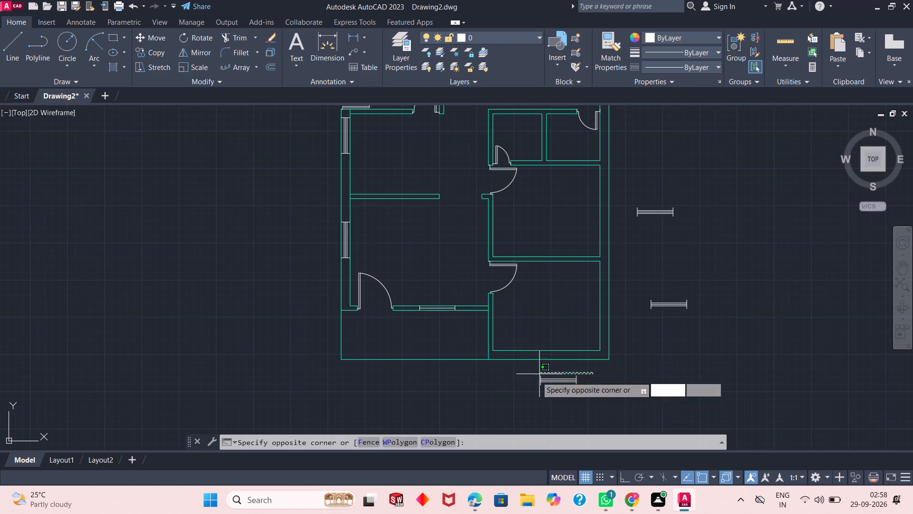
pyautogui.click(524, 390)
pyautogui.write('m')
pyautogui.press('space')
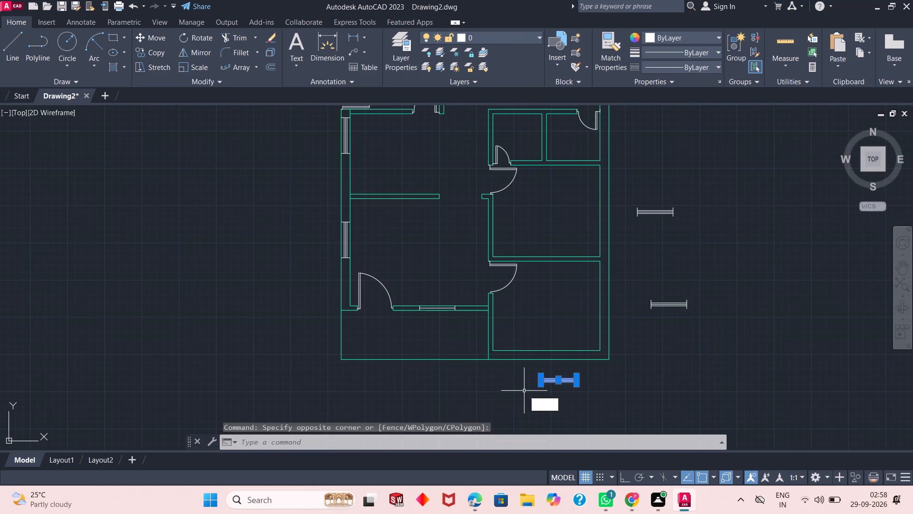
pyautogui.scroll(2, 546, 383)
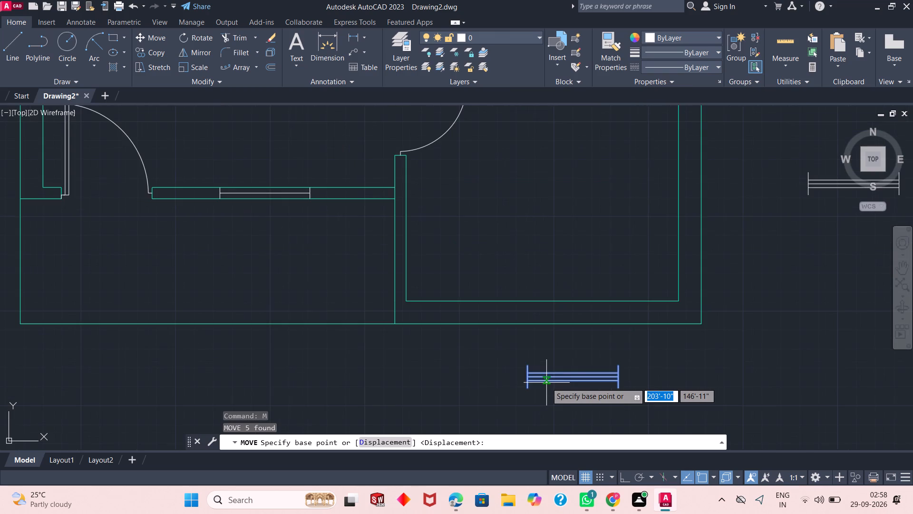
pyautogui.scroll(1, 546, 383)
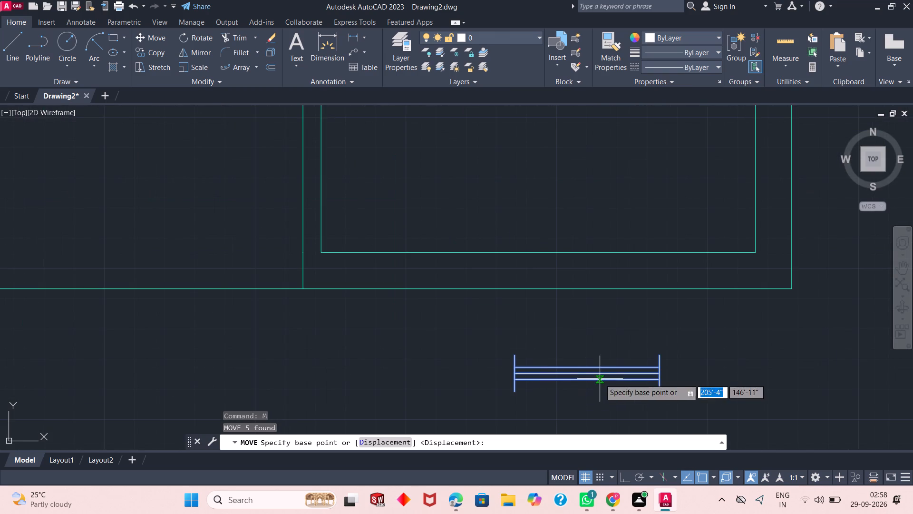
pyautogui.click(516, 357)
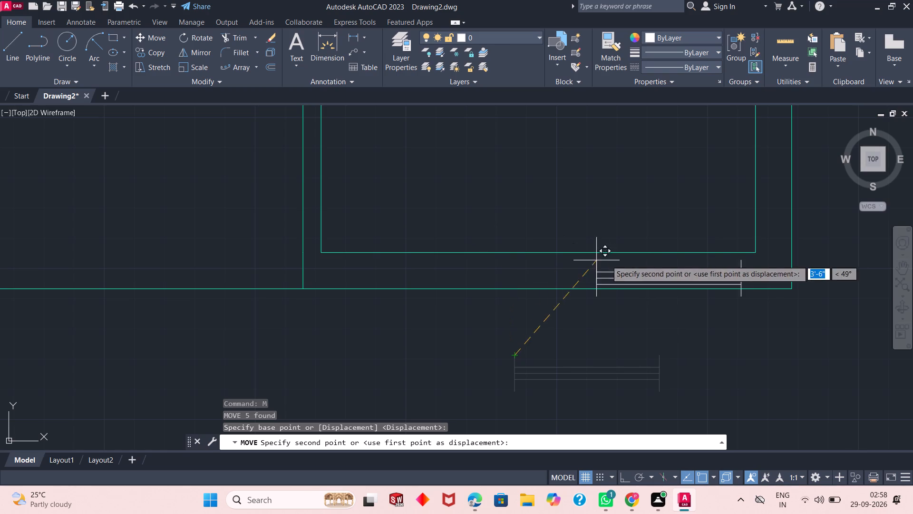
pyautogui.click(515, 255)
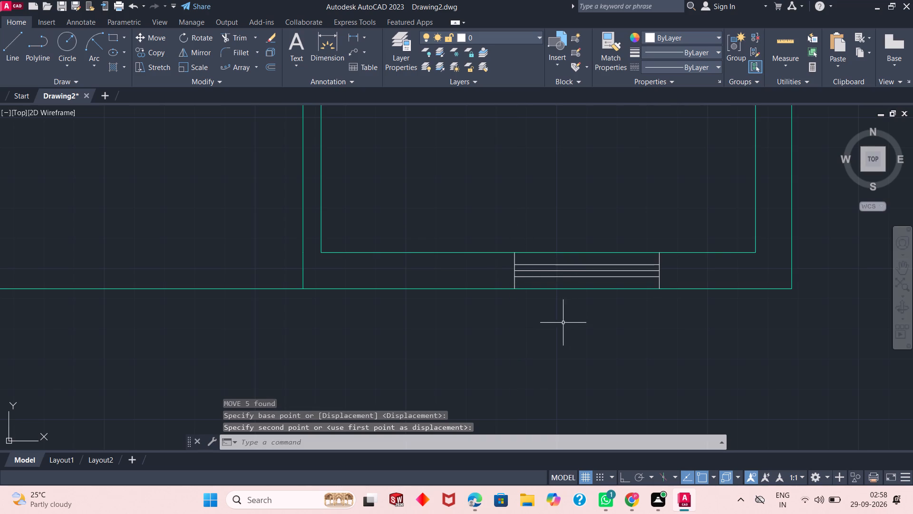
# Rotate the spare horizontal window beside the lower right-hand room 90° about its lower-left endpoint to stand vertical.
pyautogui.scroll(-2, 554, 323)
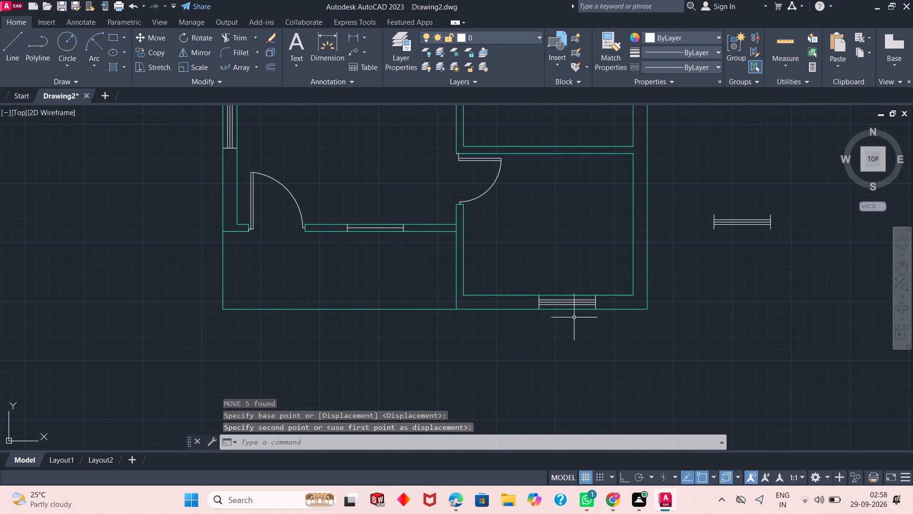
pyautogui.scroll(-1, 574, 317)
pyautogui.scroll(1, 631, 249)
pyautogui.click(770, 235)
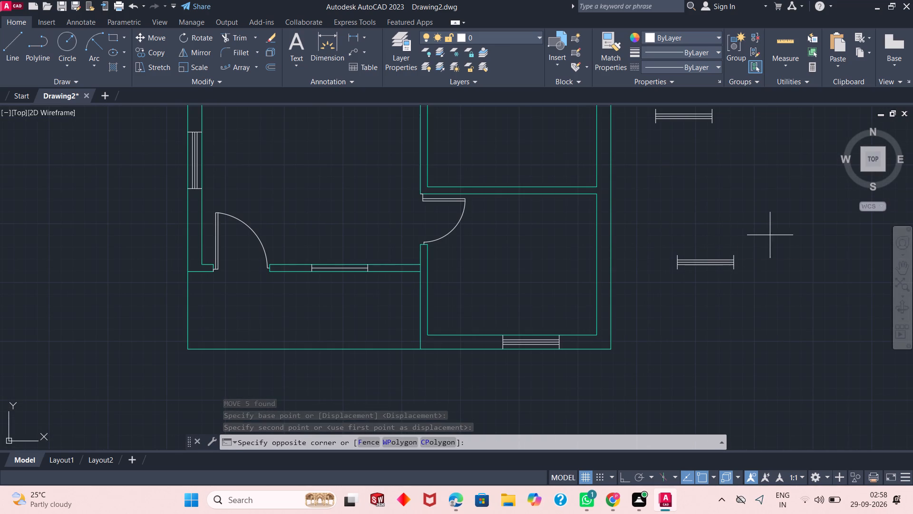
pyautogui.click(658, 348)
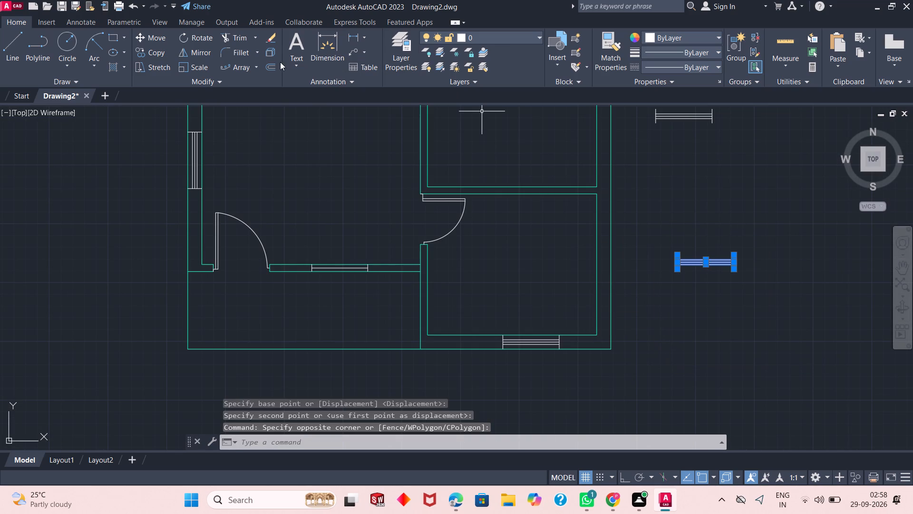
pyautogui.click(205, 40)
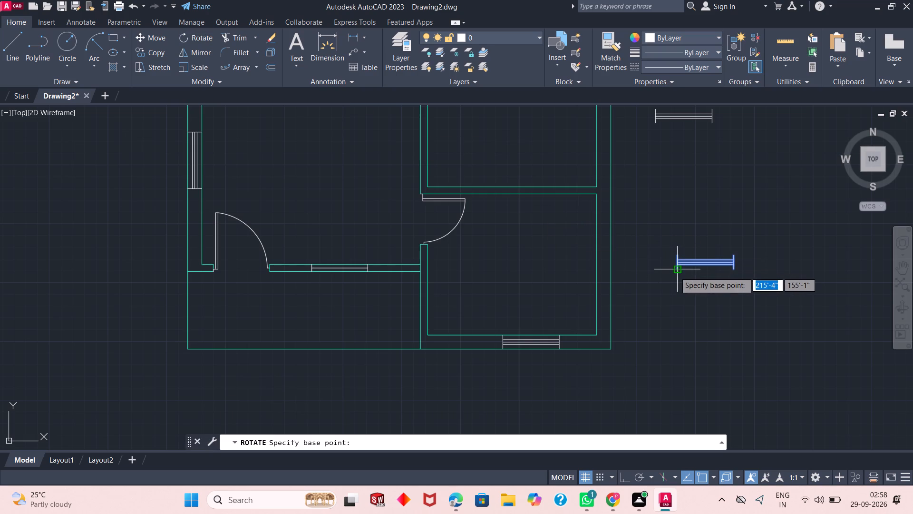
pyautogui.click(675, 272)
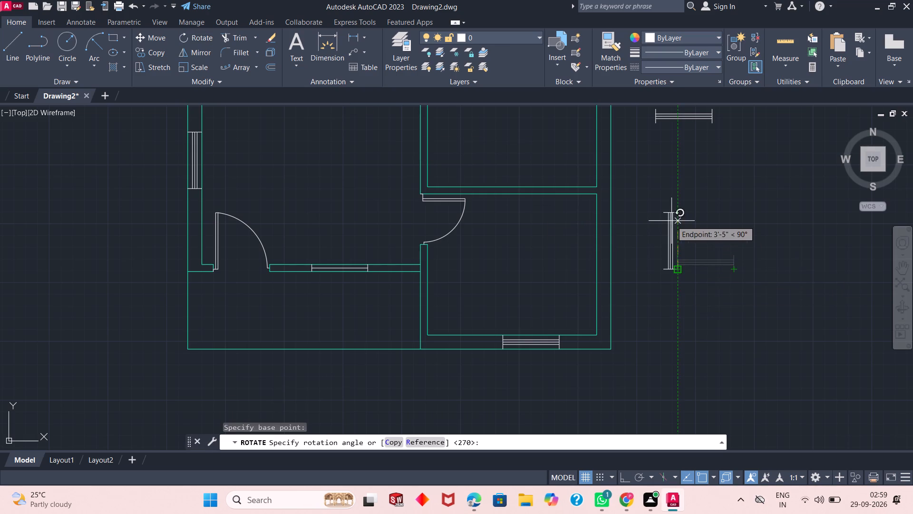
pyautogui.click(671, 221)
# Move the vertical window by its lower-left endpoint onto the right exterior wall's inner face in the lower right-hand room.
pyautogui.click(696, 203)
pyautogui.click(628, 292)
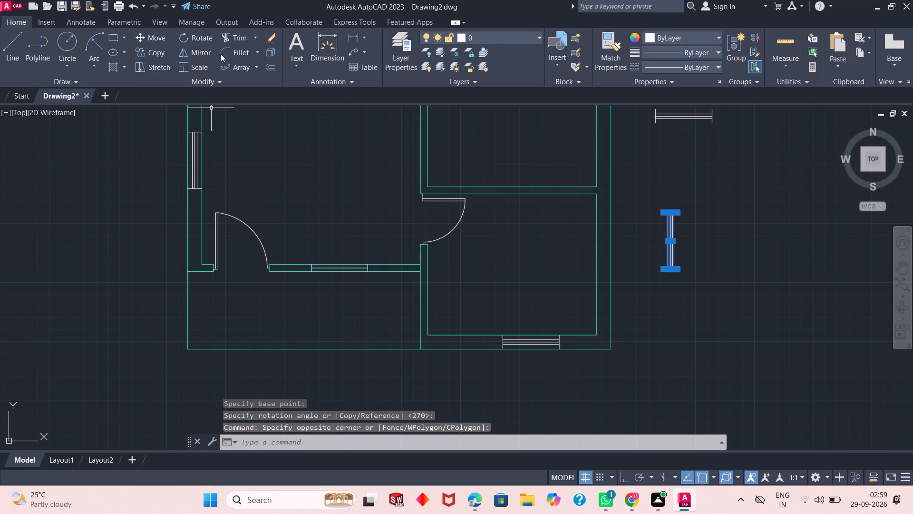
pyautogui.click(155, 40)
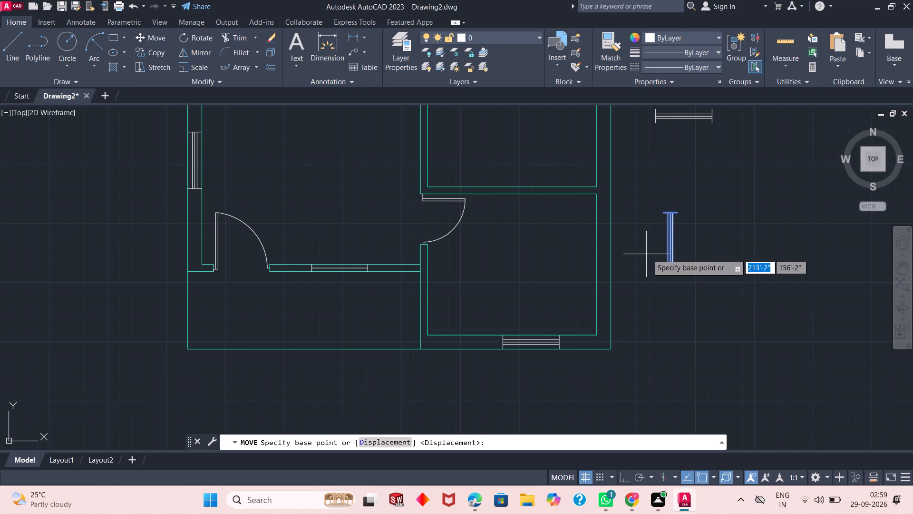
pyautogui.click(664, 272)
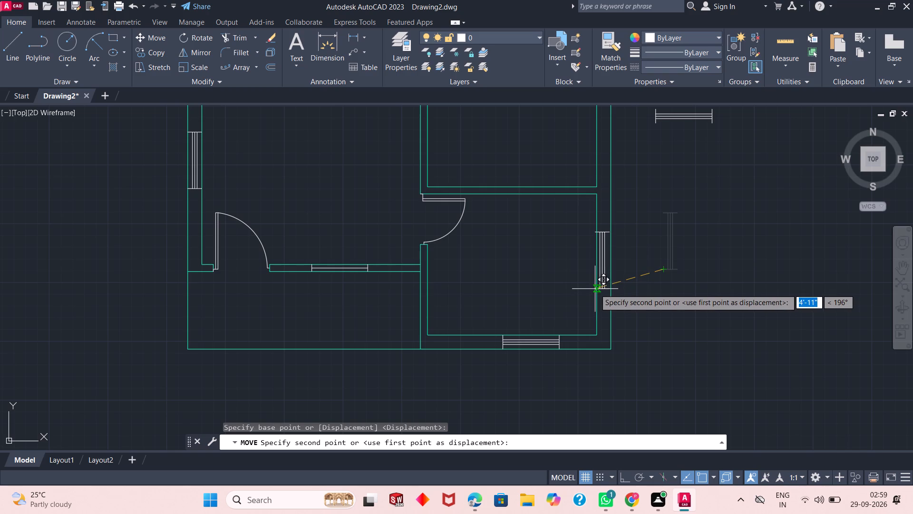
pyautogui.click(596, 287)
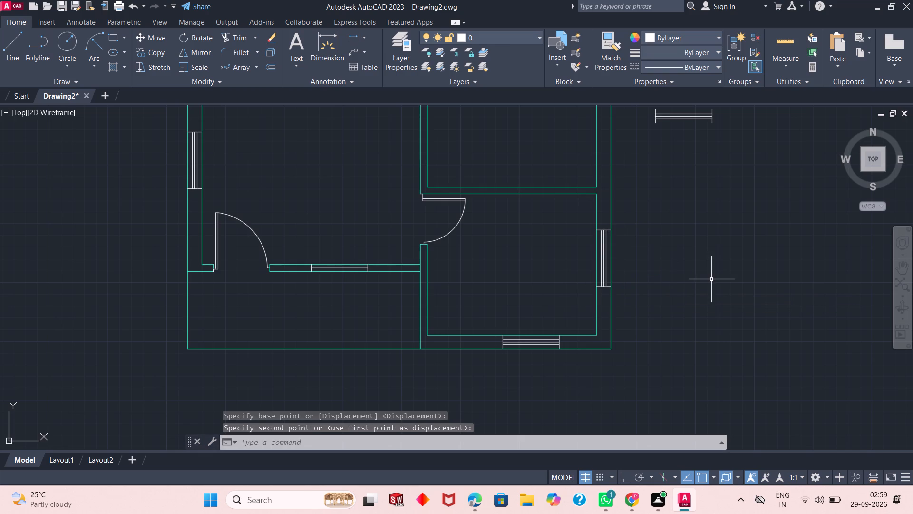
# Rotate the spare horizontal window beside the middle right-hand room 90° about its lower-right endpoint to stand vertical.
pyautogui.scroll(-2, 635, 351)
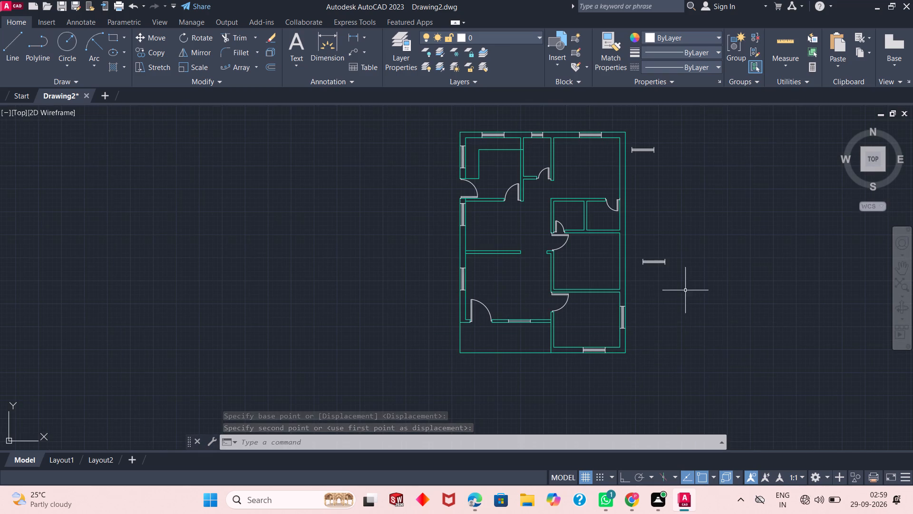
pyautogui.scroll(2, 670, 266)
pyautogui.click(672, 237)
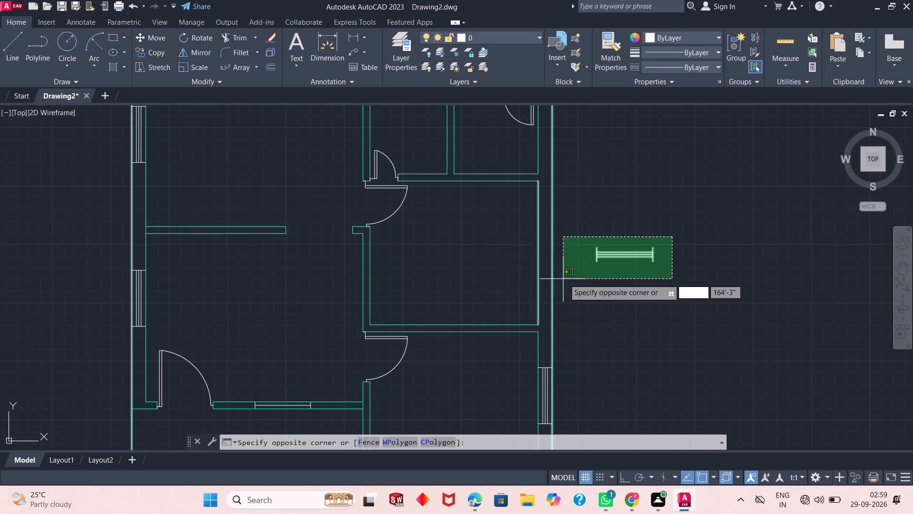
pyautogui.click(573, 288)
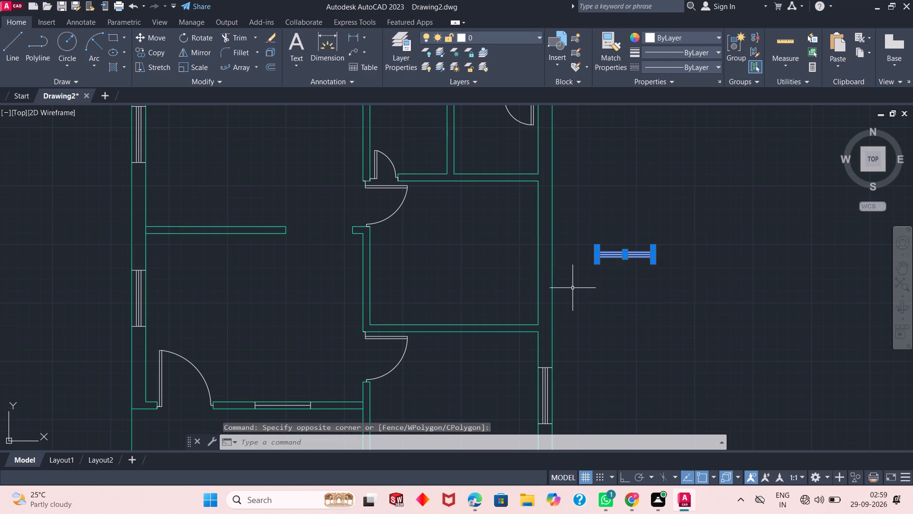
pyautogui.click(207, 39)
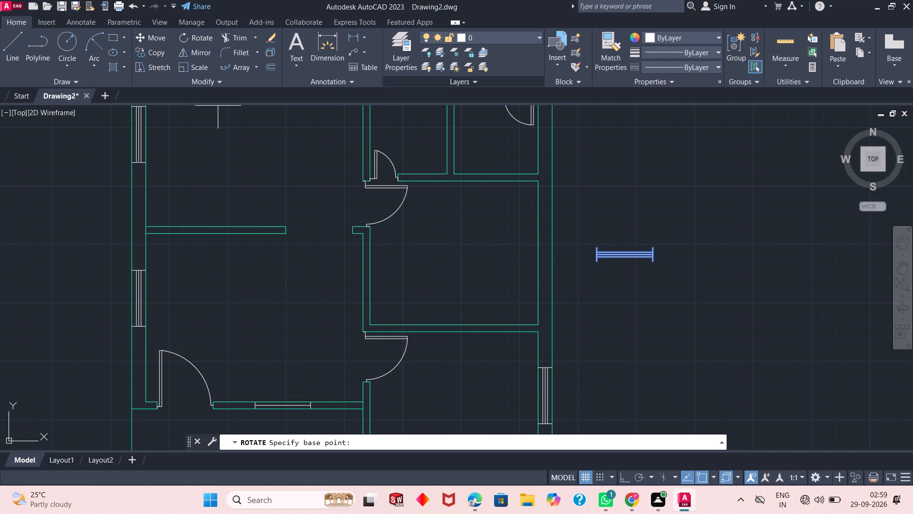
pyautogui.click(653, 264)
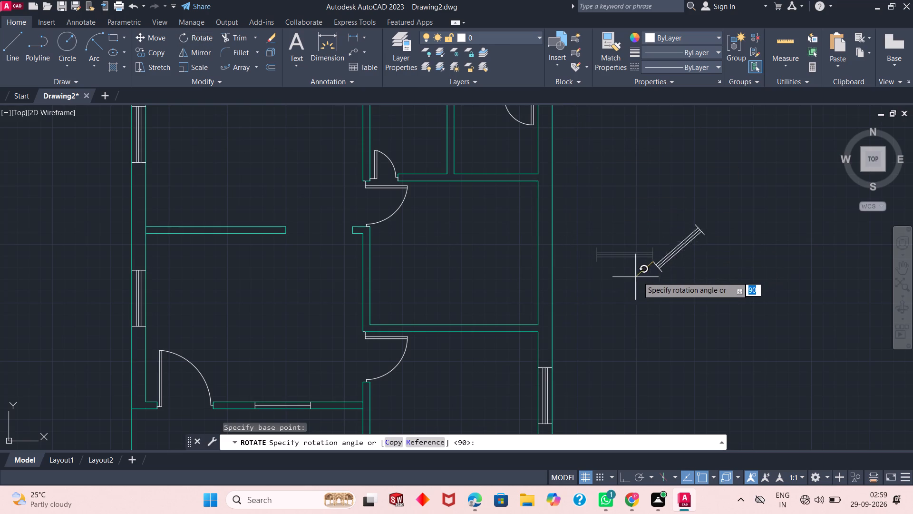
pyautogui.click(652, 197)
# Move the vertical window by its lower-left endpoint onto the right exterior wall's inner face in the middle right-hand room.
pyautogui.click(672, 257)
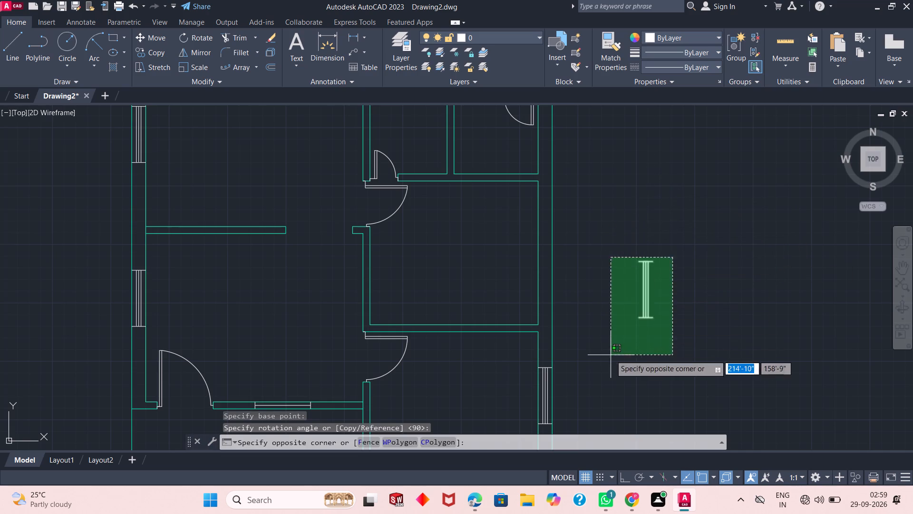
pyautogui.click(611, 355)
pyautogui.write('m')
pyautogui.press('space')
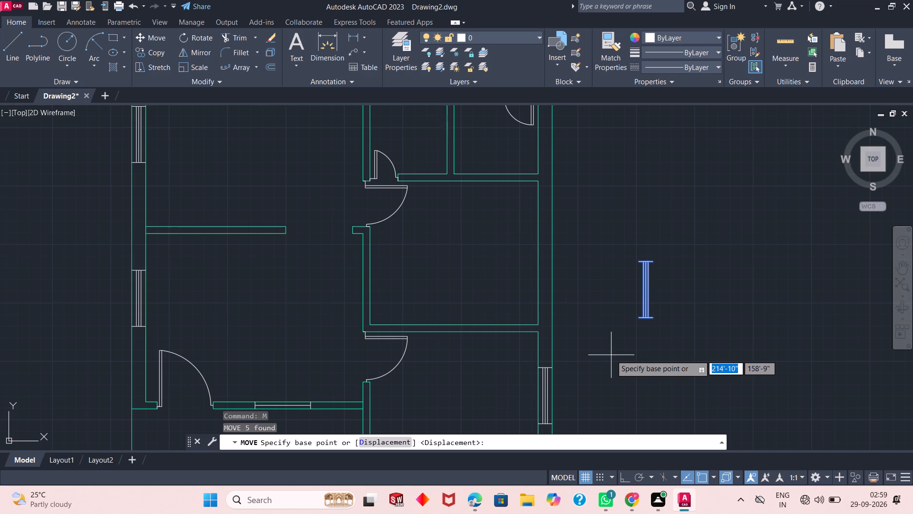
pyautogui.click(637, 320)
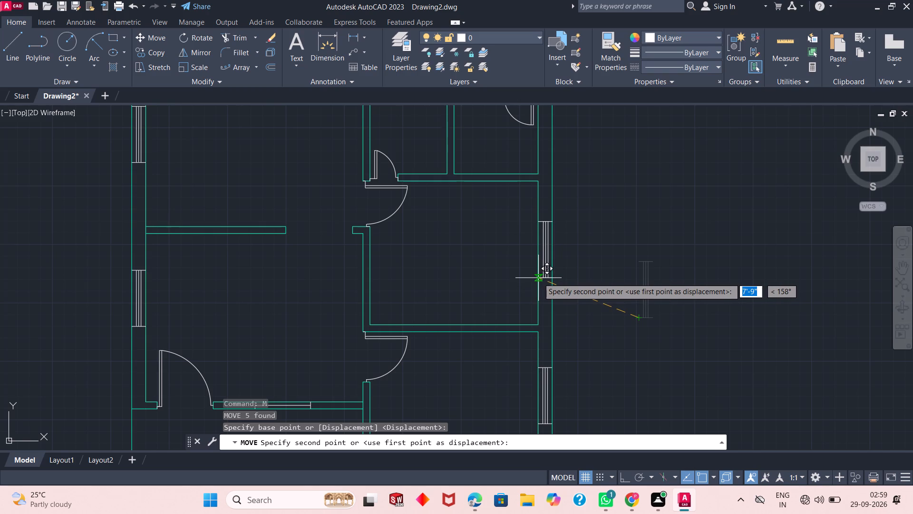
pyautogui.click(538, 278)
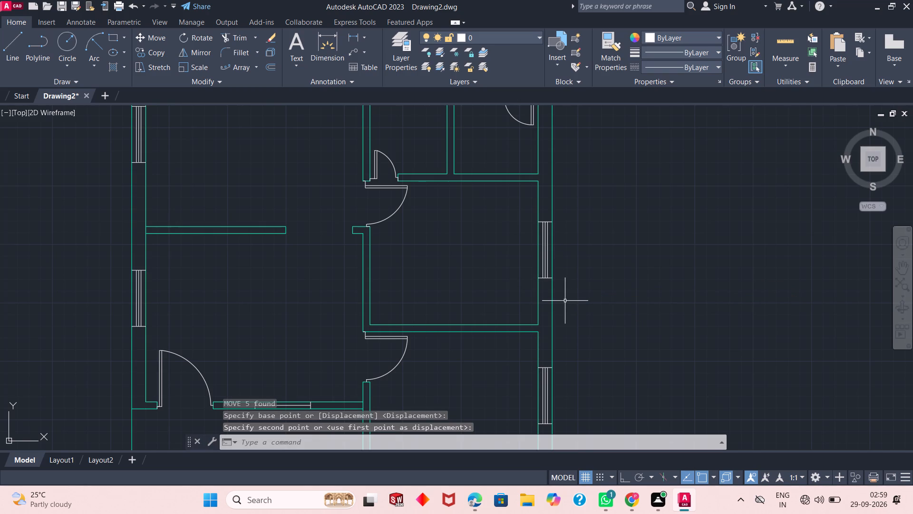
# Rotate the last spare horizontal window, beside the upper right-hand room, 90° about its lower-left endpoint to stand vertical.
pyautogui.scroll(3, 565, 301)
pyautogui.scroll(-6, 566, 301)
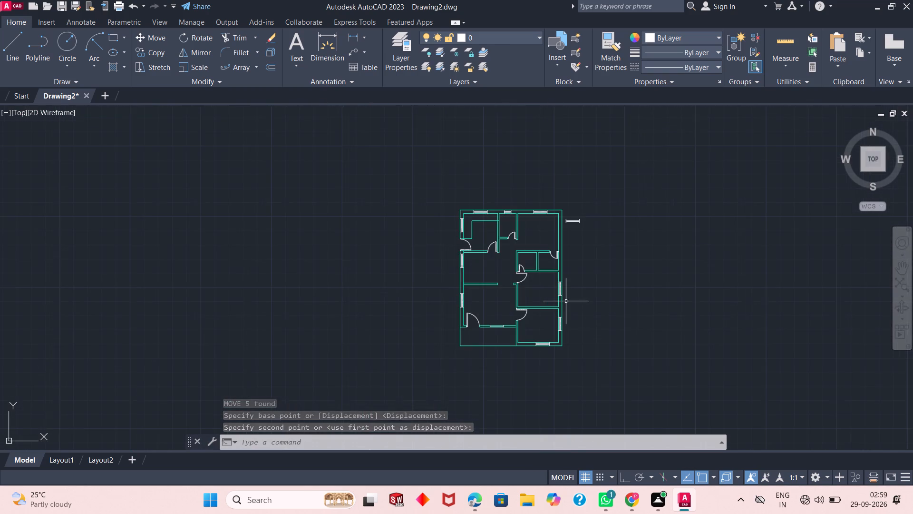
pyautogui.scroll(-2, 566, 301)
pyautogui.scroll(2, 566, 301)
pyautogui.scroll(1, 549, 239)
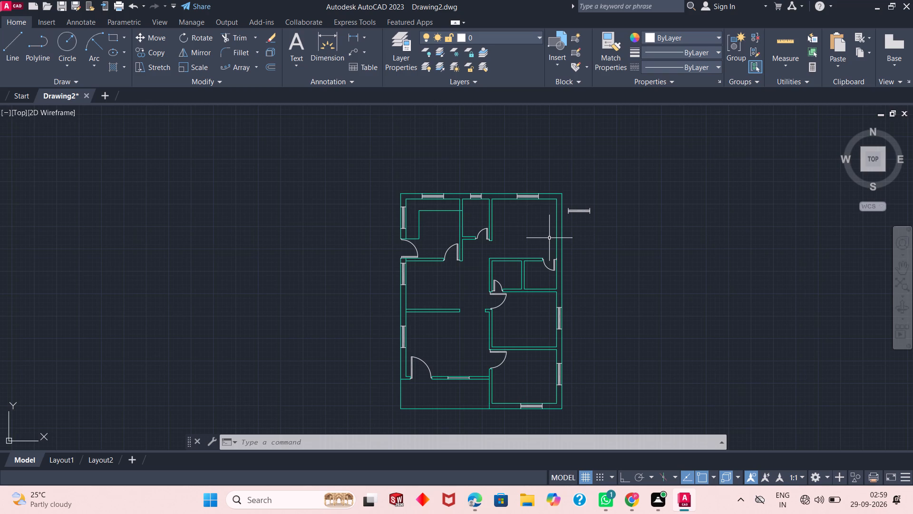
pyautogui.scroll(2, 547, 197)
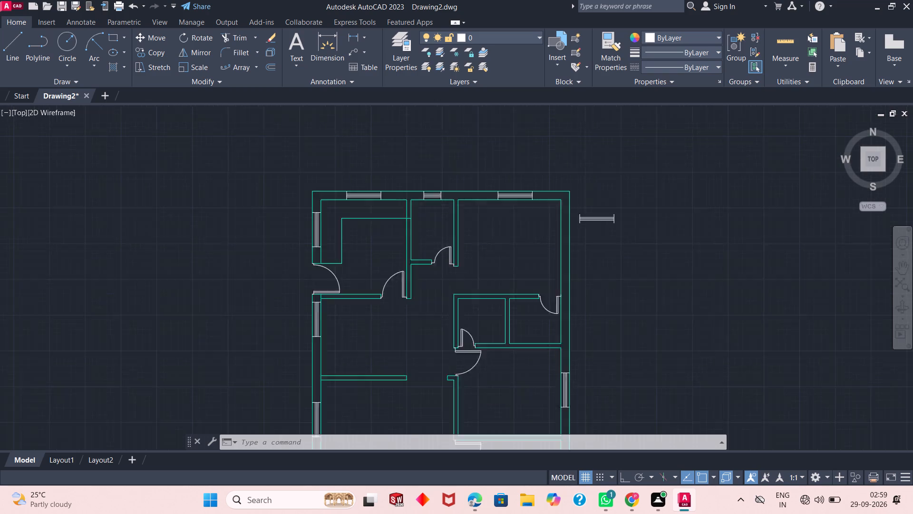
pyautogui.scroll(1, 547, 197)
pyautogui.scroll(-2, 574, 208)
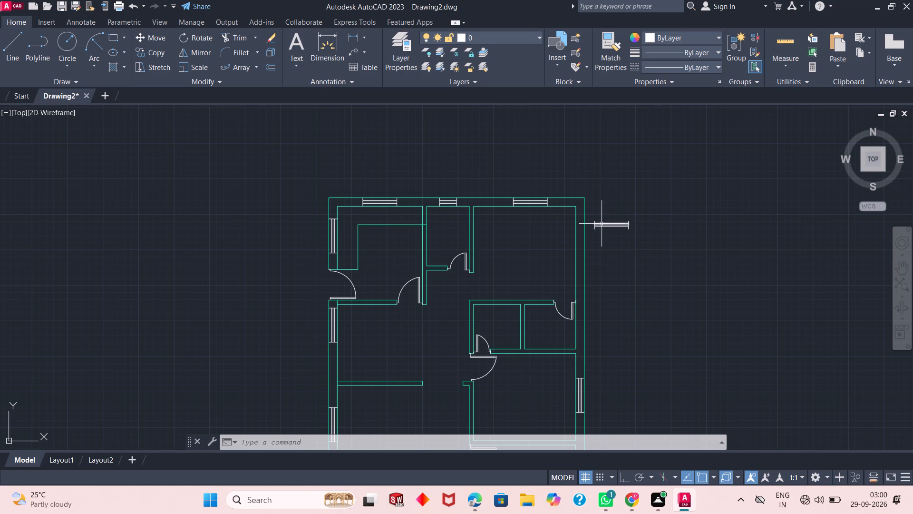
pyautogui.scroll(2, 601, 224)
pyautogui.click(692, 201)
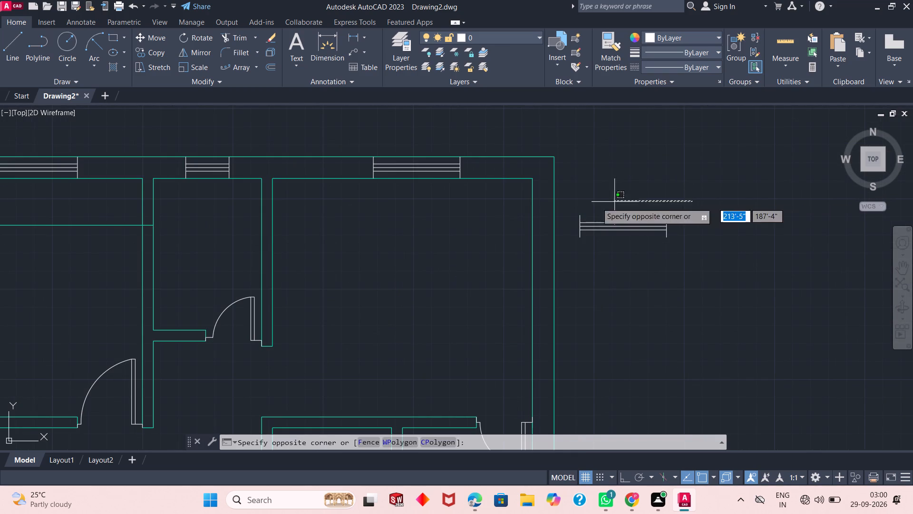
pyautogui.click(573, 261)
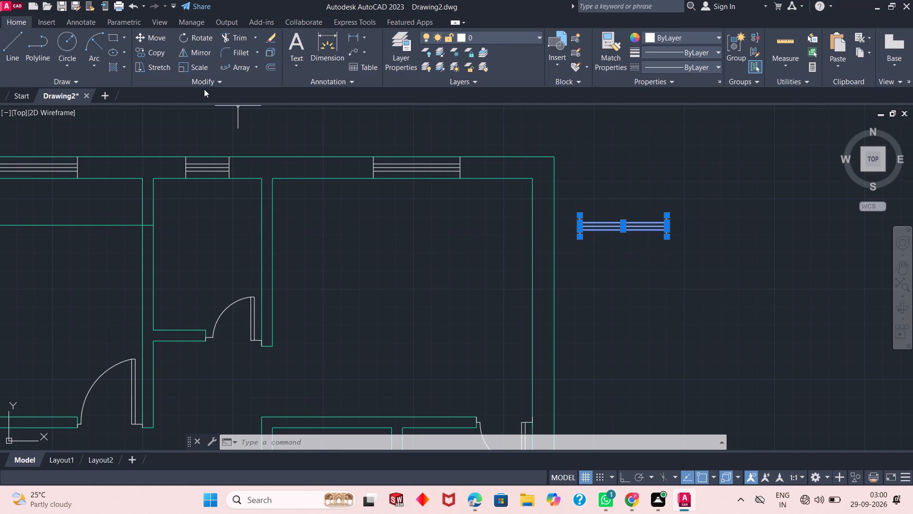
pyautogui.click(192, 36)
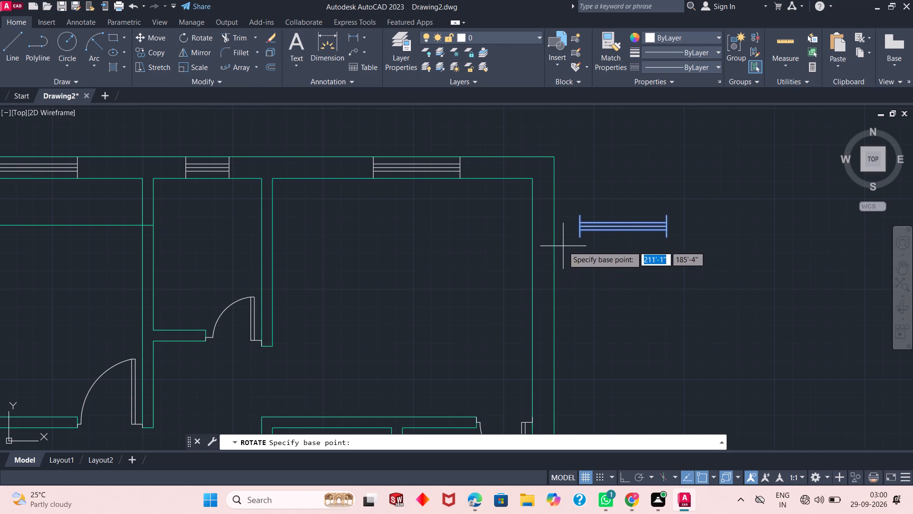
pyautogui.click(579, 241)
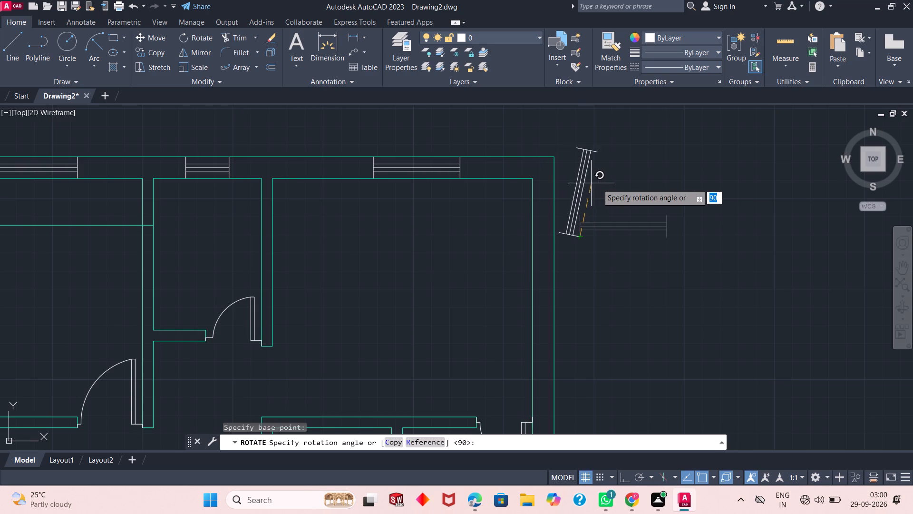
pyautogui.click(581, 158)
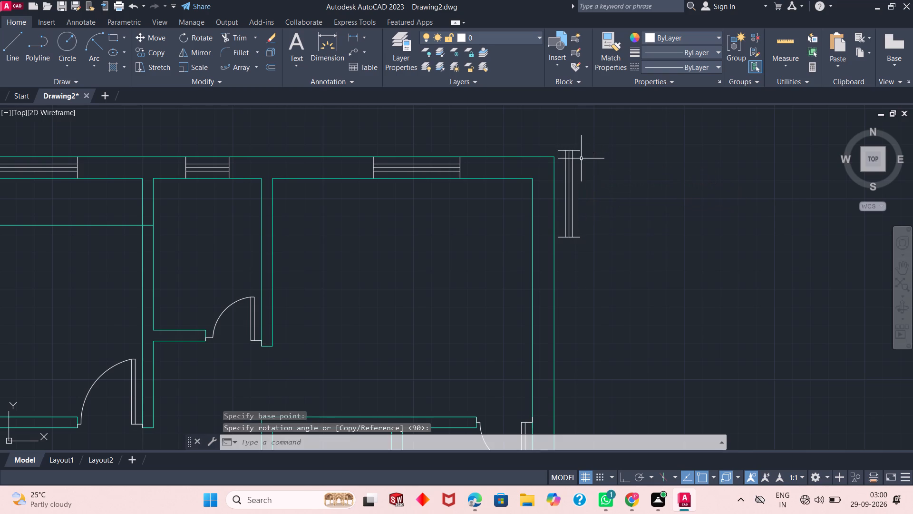
# Move the vertical window by its lower-right endpoint onto the right exterior wall's outer face beside the upper right-hand room.
pyautogui.click(590, 140)
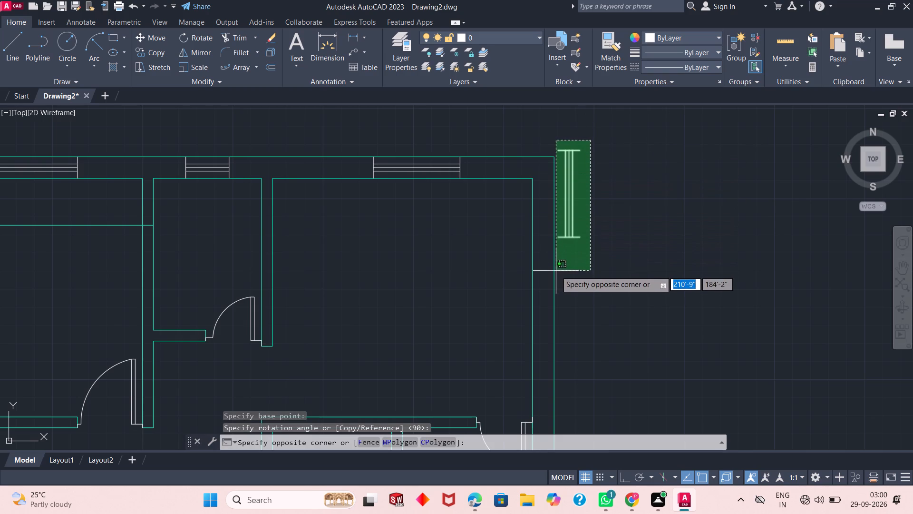
pyautogui.click(560, 284)
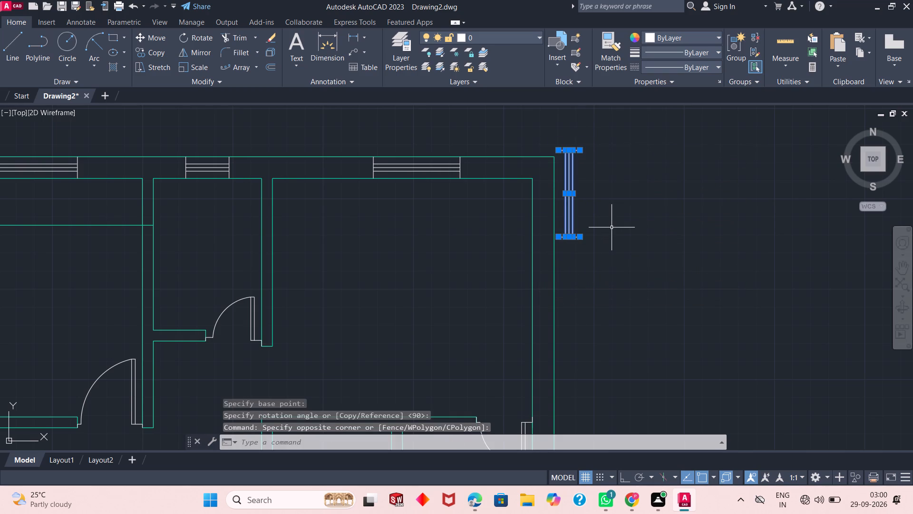
pyautogui.write('m')
pyautogui.press('space')
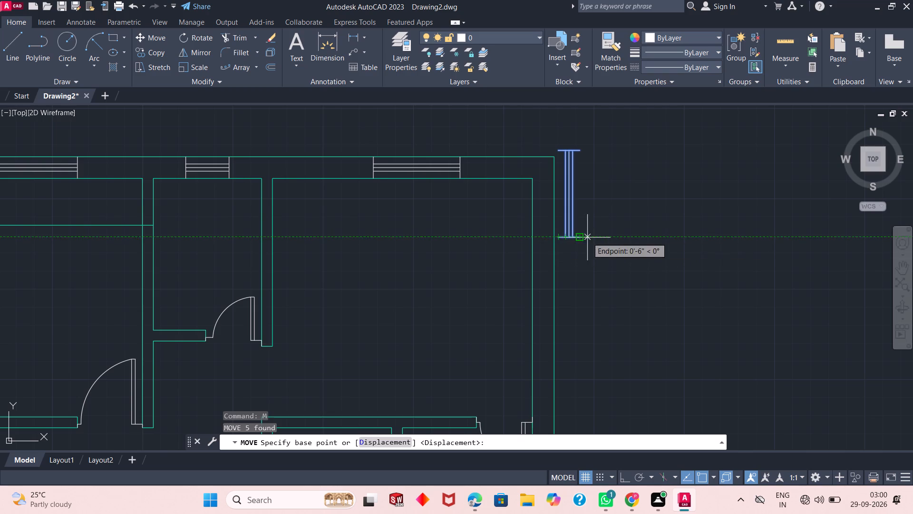
pyautogui.scroll(2, 576, 237)
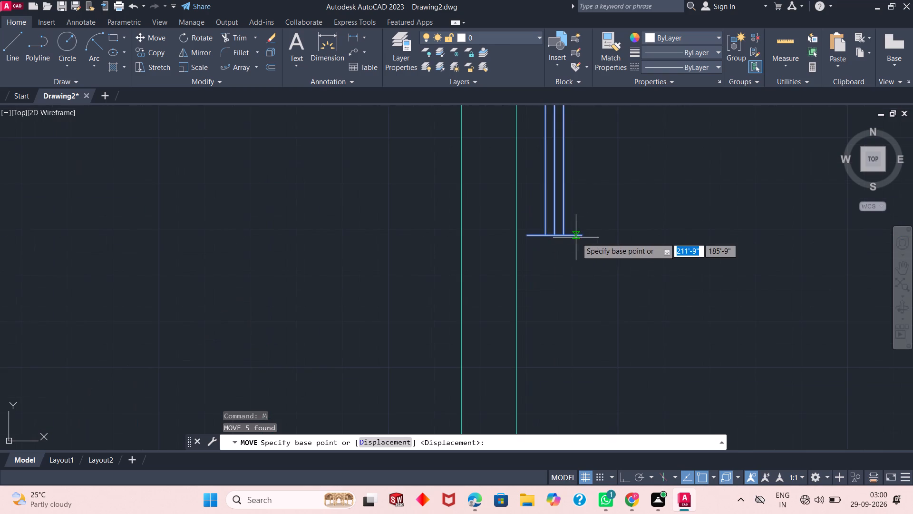
pyautogui.click(580, 236)
pyautogui.scroll(-3, 579, 235)
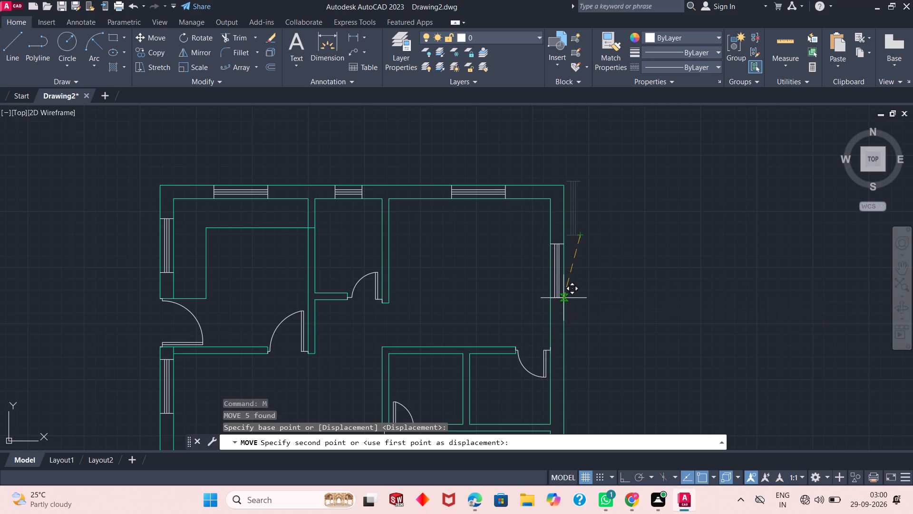
pyautogui.click(563, 298)
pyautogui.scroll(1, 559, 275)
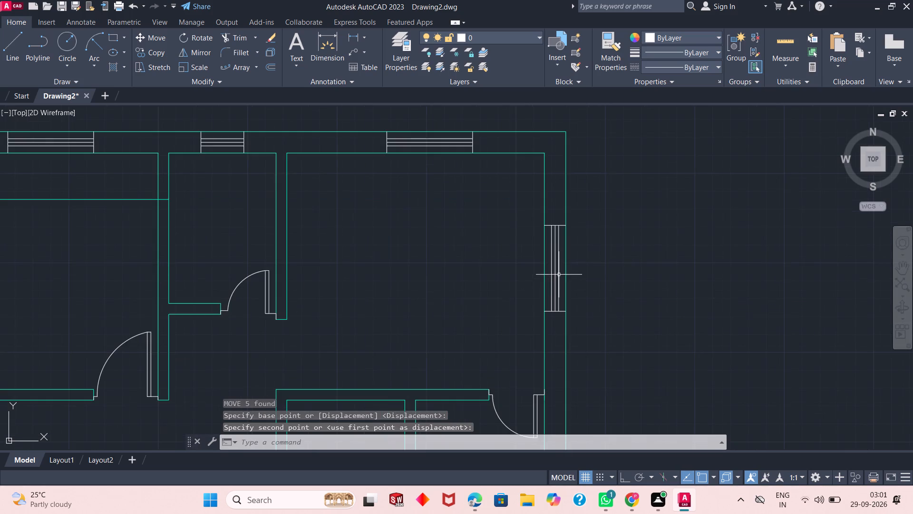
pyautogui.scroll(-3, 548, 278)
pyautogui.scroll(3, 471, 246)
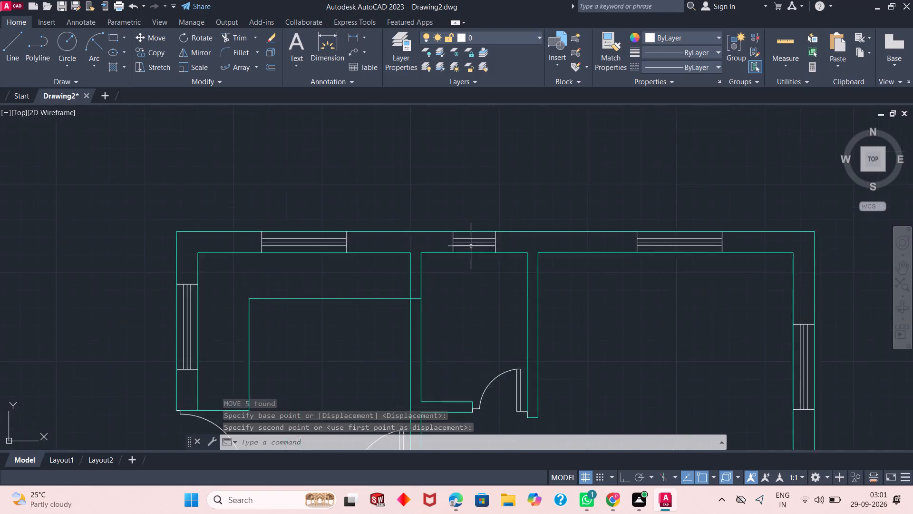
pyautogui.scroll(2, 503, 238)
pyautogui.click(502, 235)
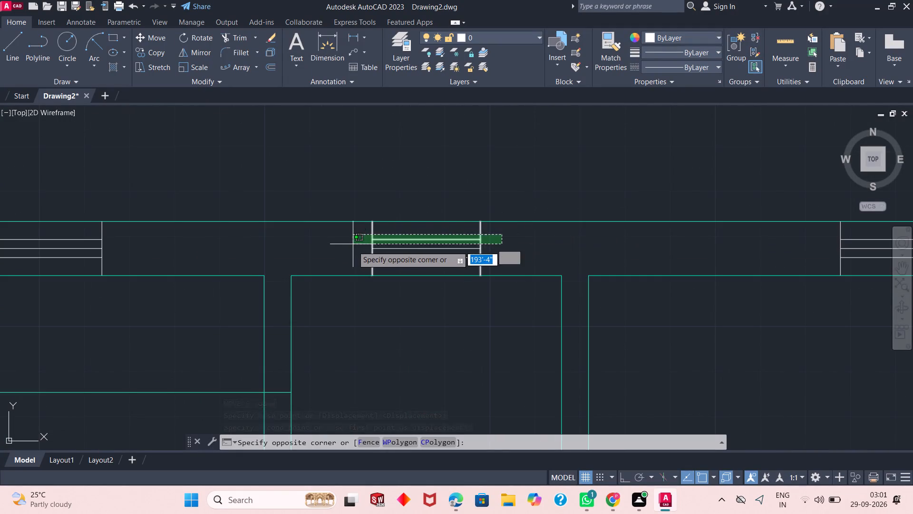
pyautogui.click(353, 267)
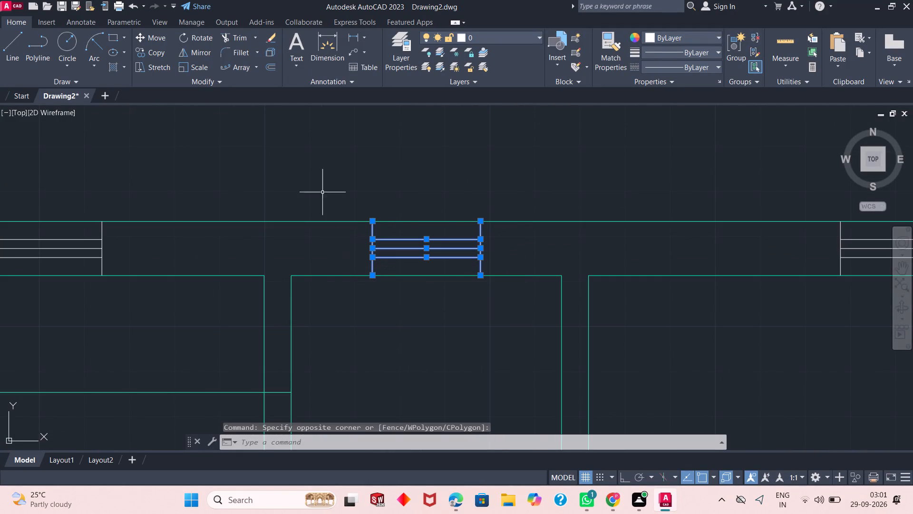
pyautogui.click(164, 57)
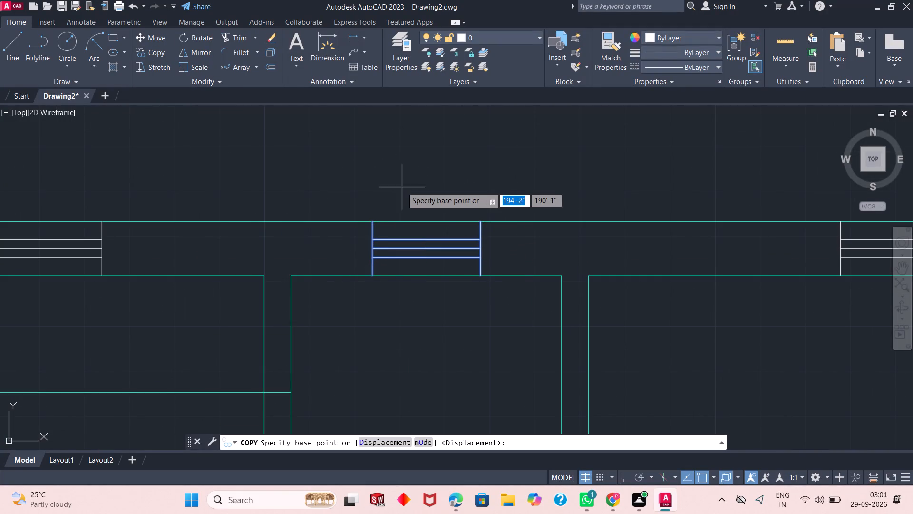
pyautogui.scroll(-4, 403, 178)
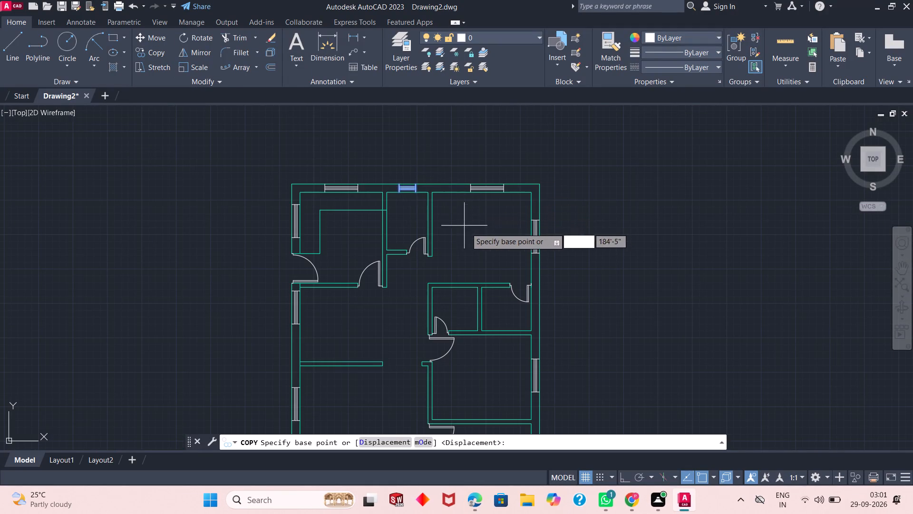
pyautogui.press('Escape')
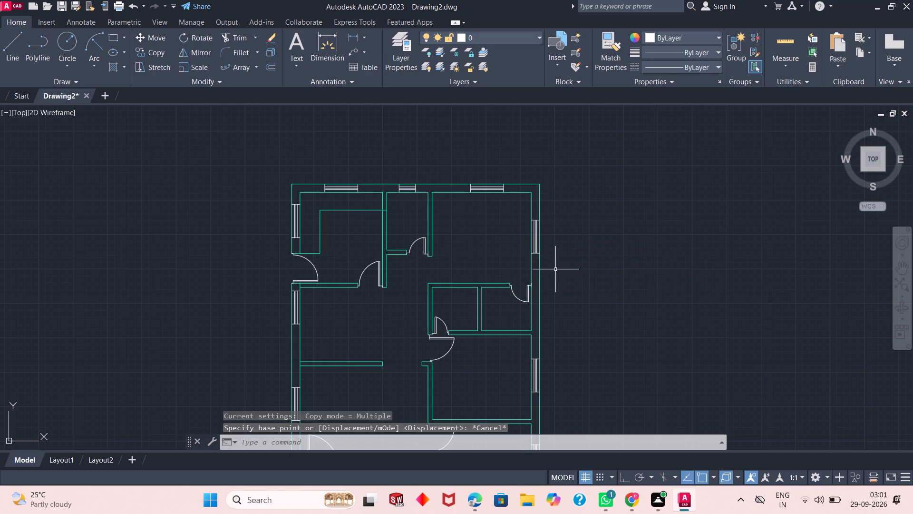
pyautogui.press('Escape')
# Copy the small window in the top exterior wall and paste the duplicate outside the plan, beside the small right-hand room.
pyautogui.scroll(3, 421, 185)
pyautogui.click(419, 185)
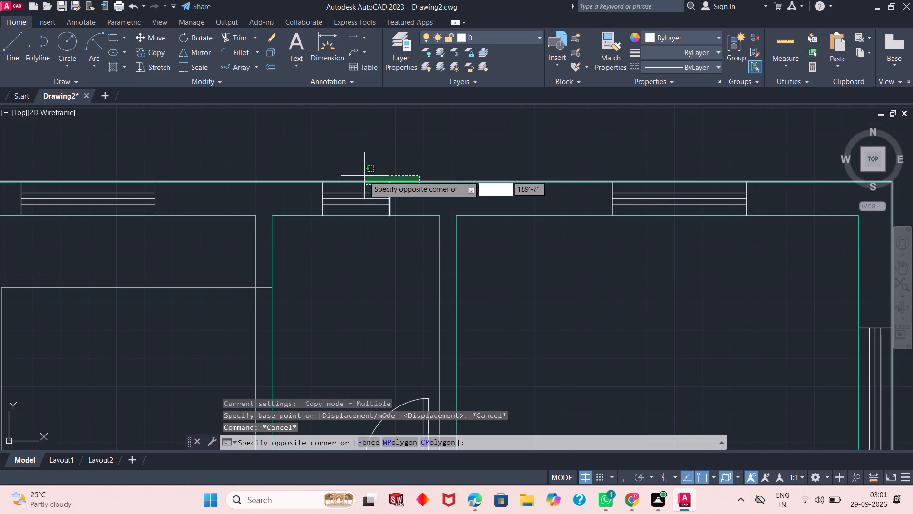
pyautogui.click(299, 207)
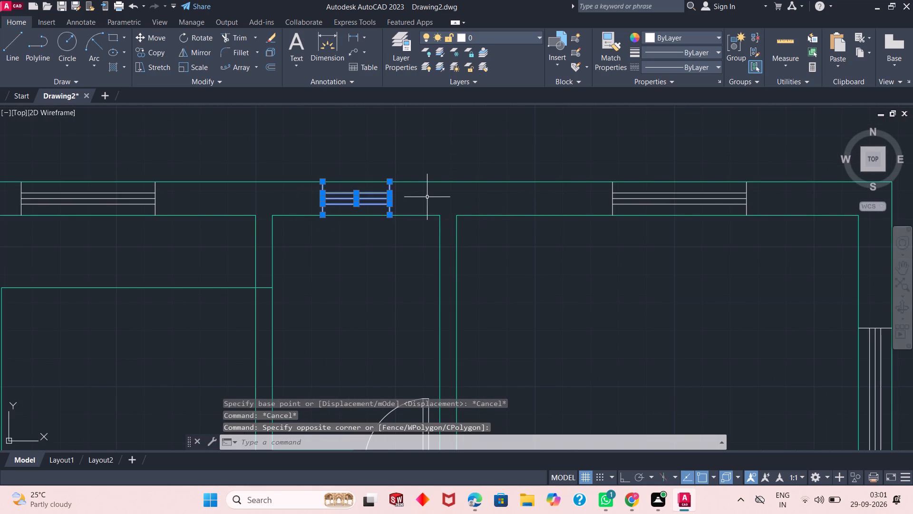
pyautogui.hotkey('ctrl', 'c')
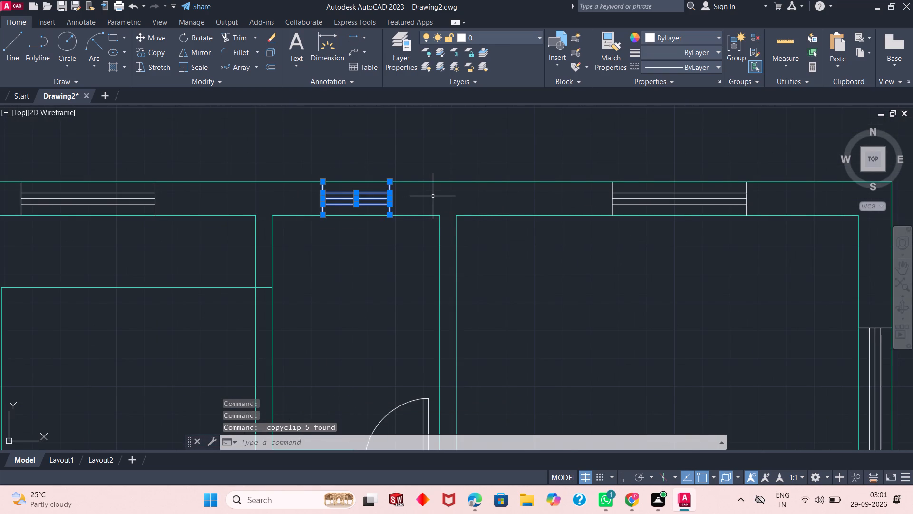
pyautogui.scroll(-3, 433, 196)
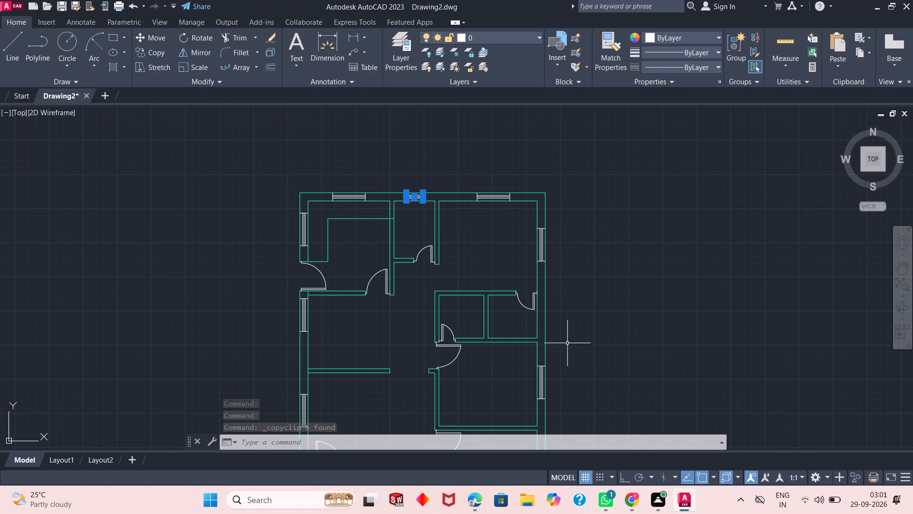
pyautogui.click(569, 326)
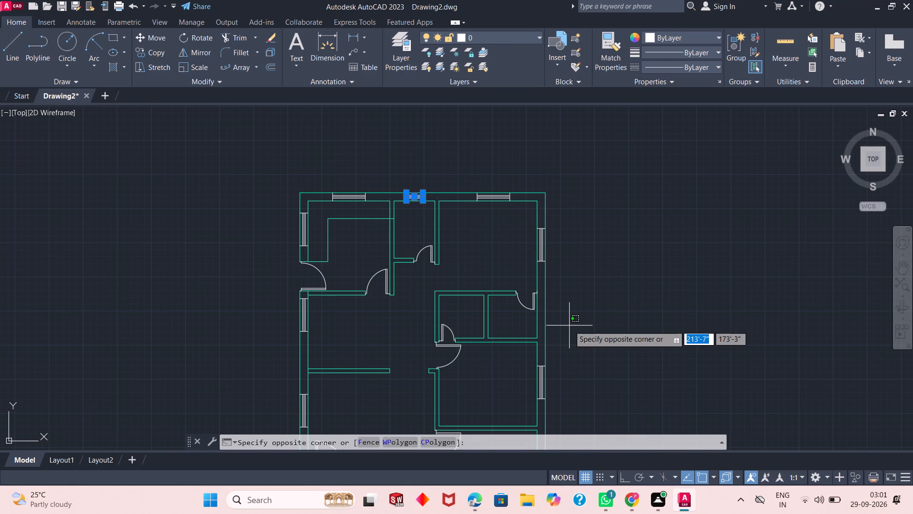
pyautogui.hotkey('ctrl', 'v')
pyautogui.click(563, 329)
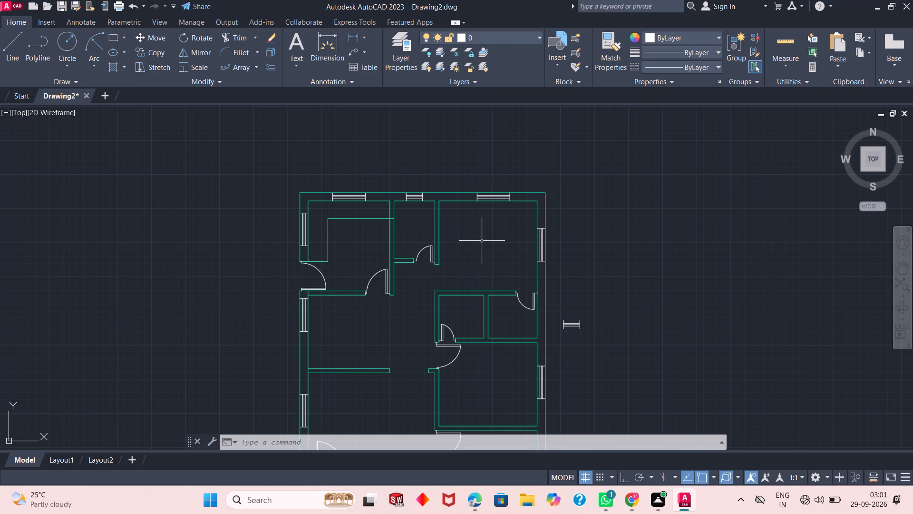
# Rotate the pasted small window 90° about its lower-right endpoint to stand vertical.
pyautogui.scroll(1, 524, 259)
pyautogui.scroll(-2, 523, 259)
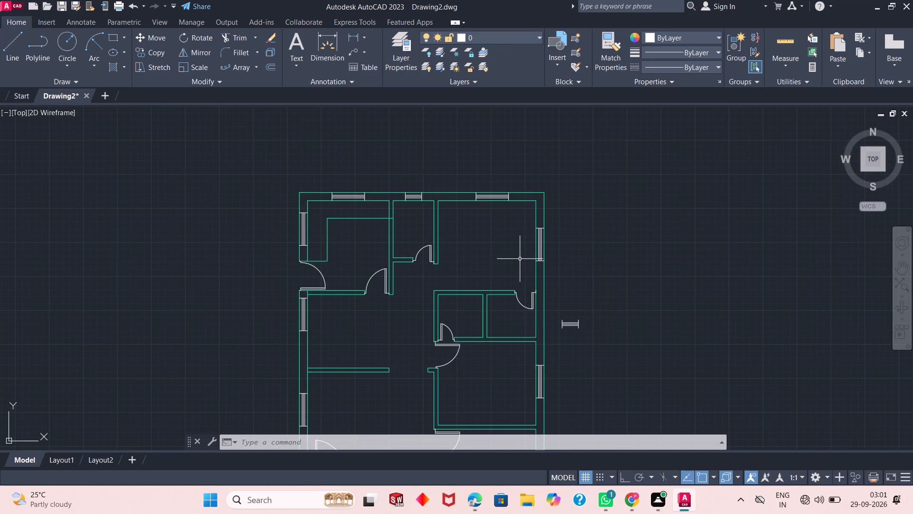
pyautogui.scroll(-1, 518, 259)
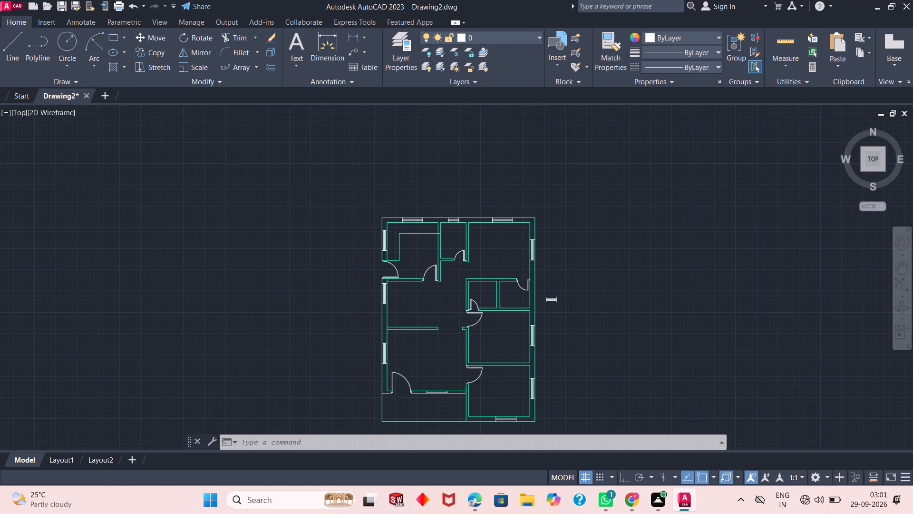
pyautogui.scroll(1, 518, 259)
pyautogui.scroll(1, 401, 282)
pyautogui.scroll(-2, 473, 280)
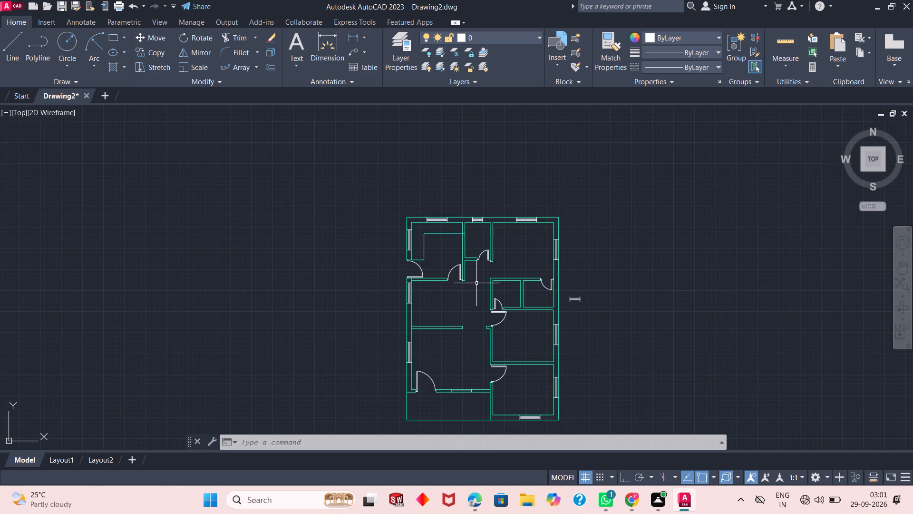
pyautogui.scroll(1, 486, 312)
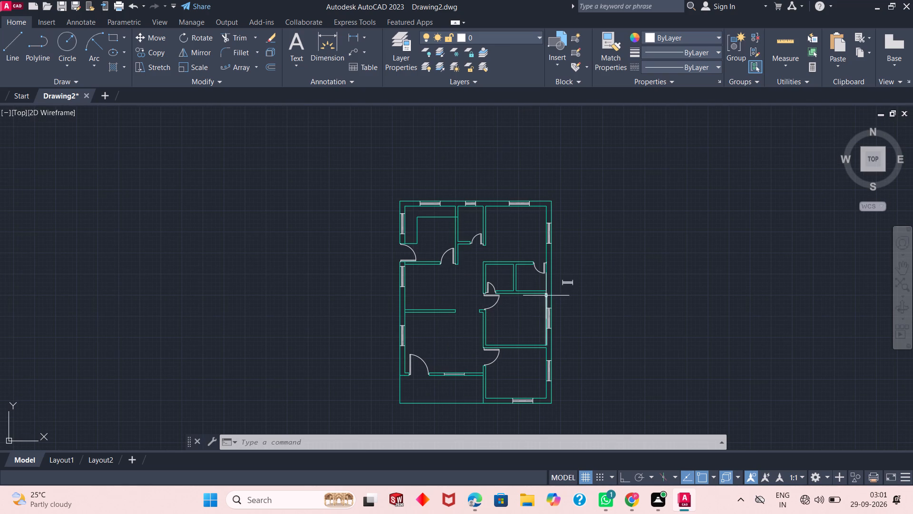
pyautogui.scroll(2, 547, 295)
pyautogui.click(635, 249)
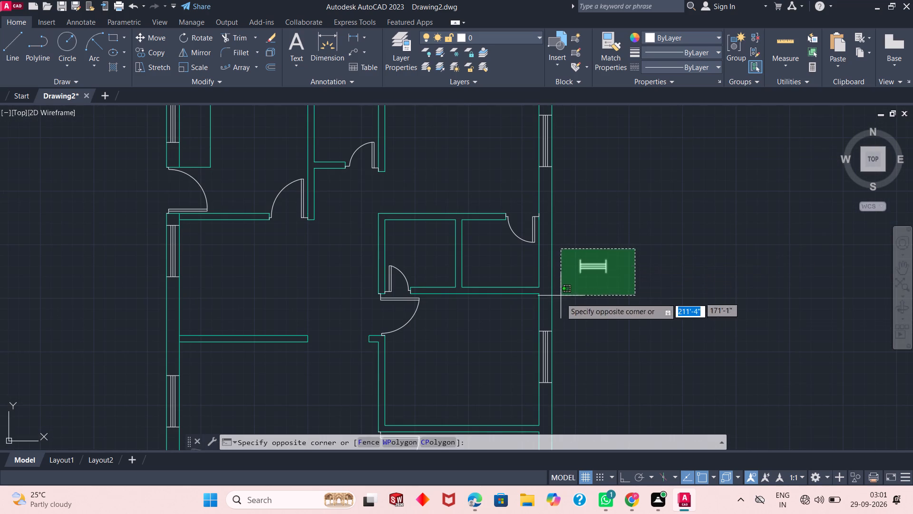
pyautogui.click(561, 299)
pyautogui.click(199, 40)
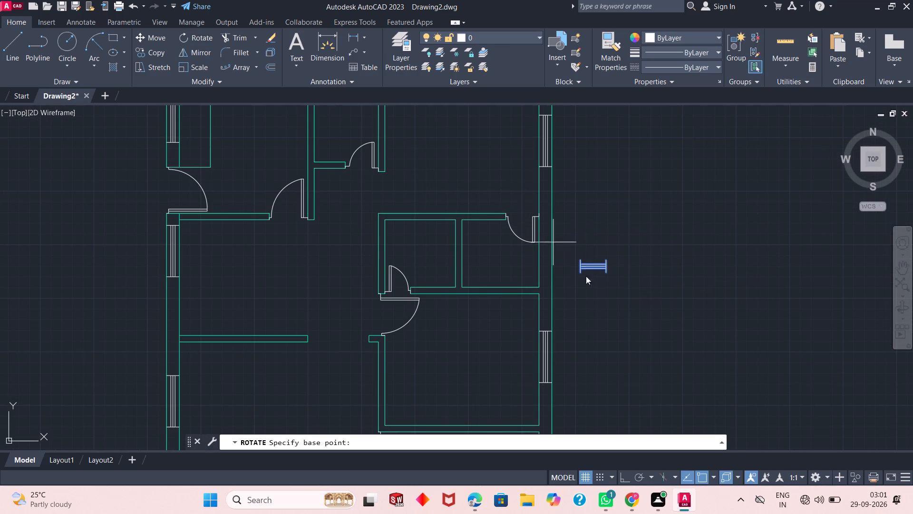
pyautogui.click(609, 275)
pyautogui.click(601, 234)
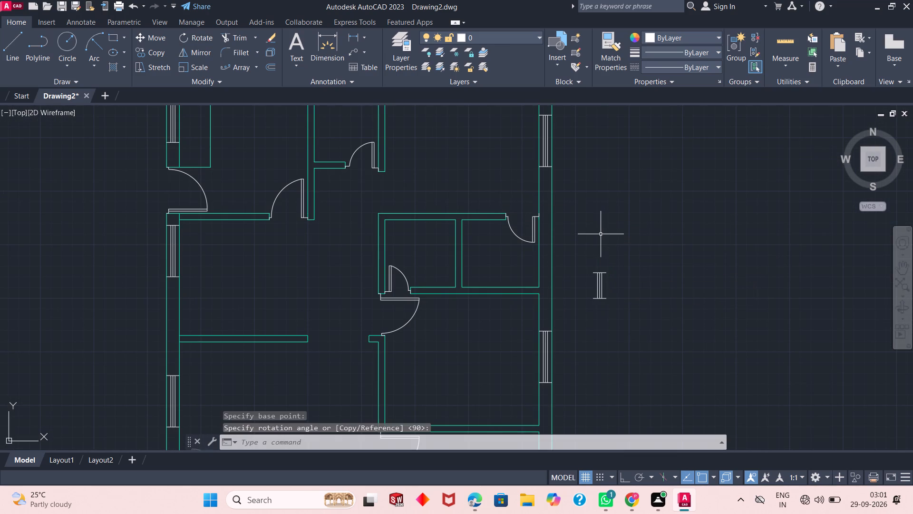
# Move the small vertical window by its lower-left endpoint to the small right-hand room's lower corner on the right exterior wall's inner face.
pyautogui.click(632, 251)
pyautogui.click(566, 314)
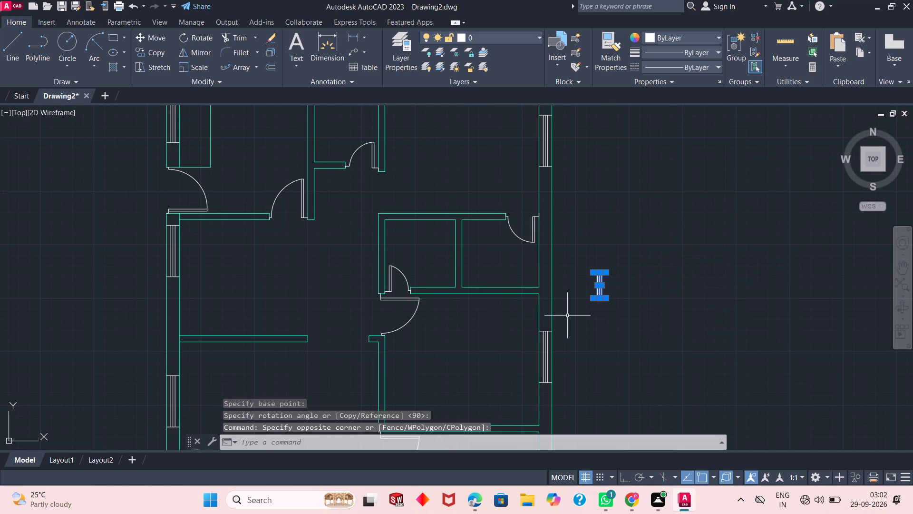
pyautogui.click(141, 43)
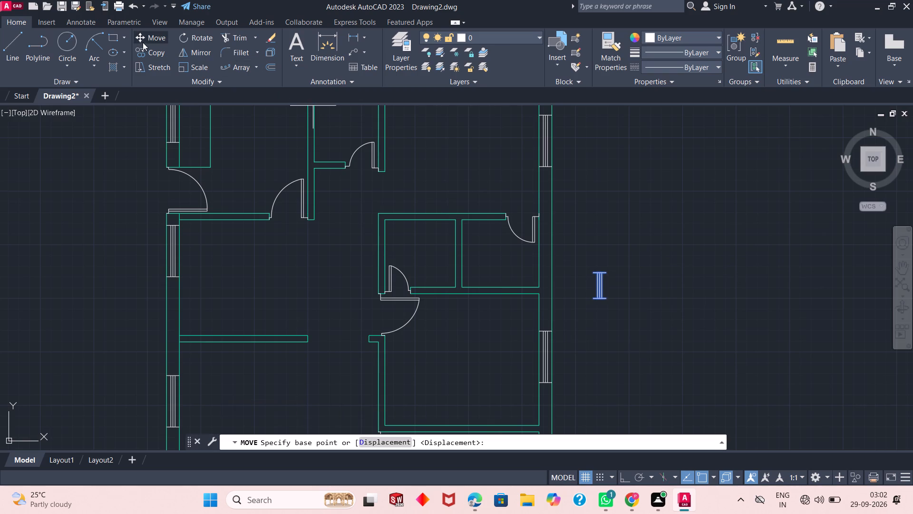
pyautogui.click(592, 300)
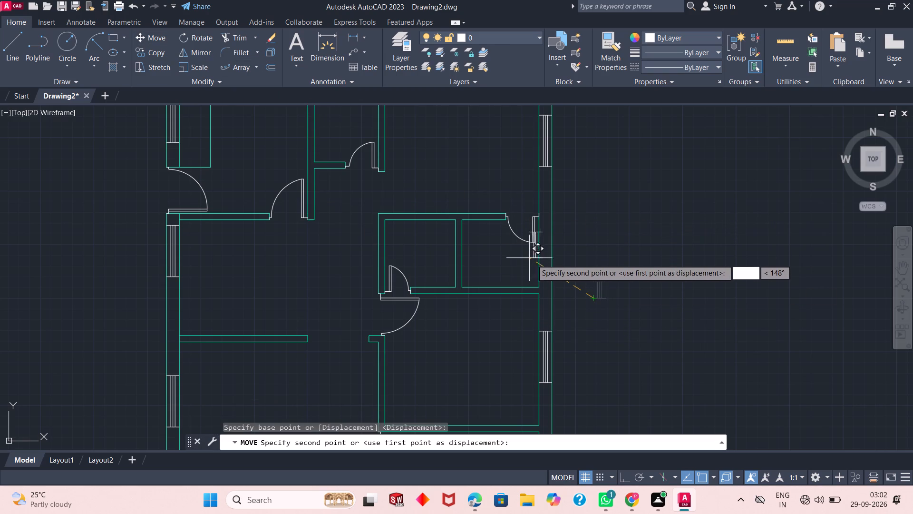
pyautogui.click(543, 286)
pyautogui.rightClick(582, 267)
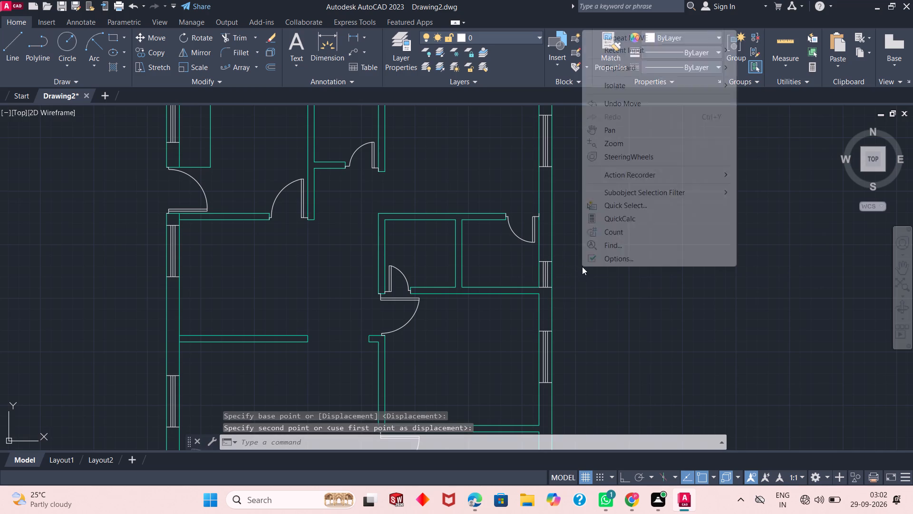
pyautogui.click(599, 278)
pyautogui.click(681, 283)
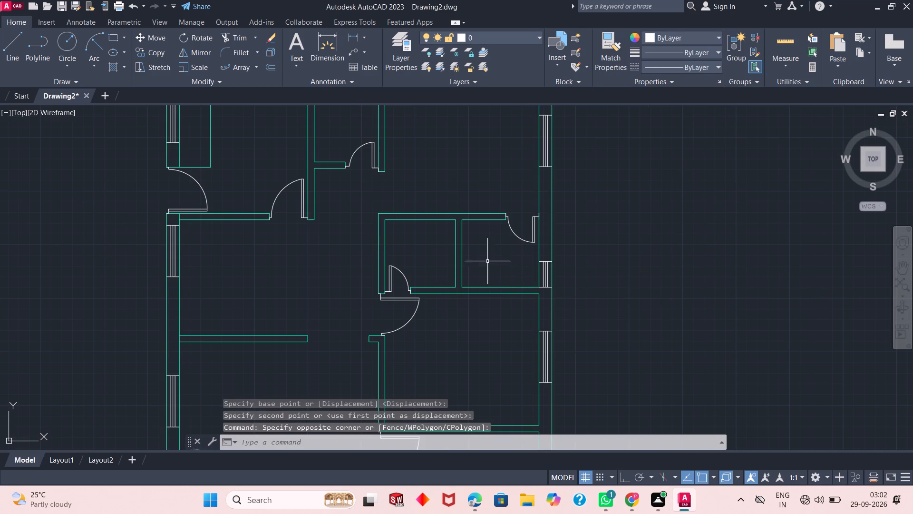
# Review the whole floor plan with its doors and windows in place.
pyautogui.scroll(-2, 467, 264)
pyautogui.scroll(1, 456, 265)
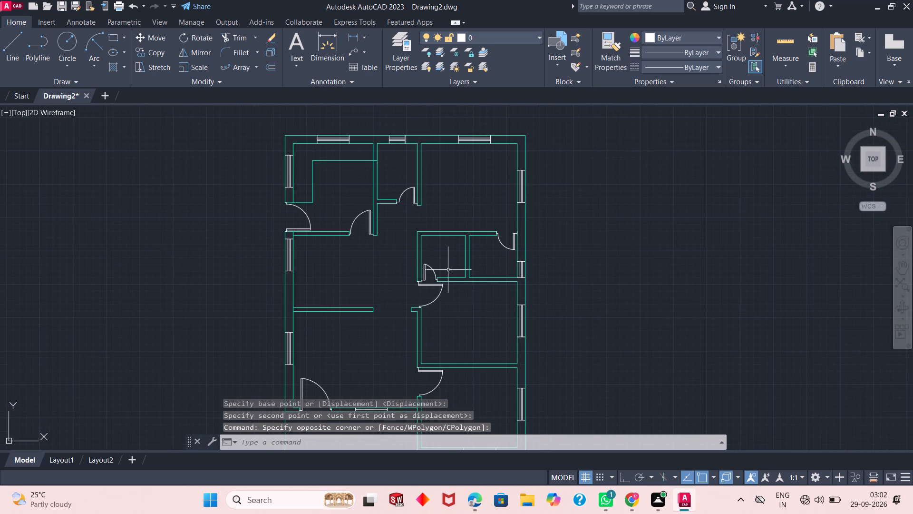
pyautogui.scroll(-1, 464, 263)
pyautogui.scroll(1, 435, 303)
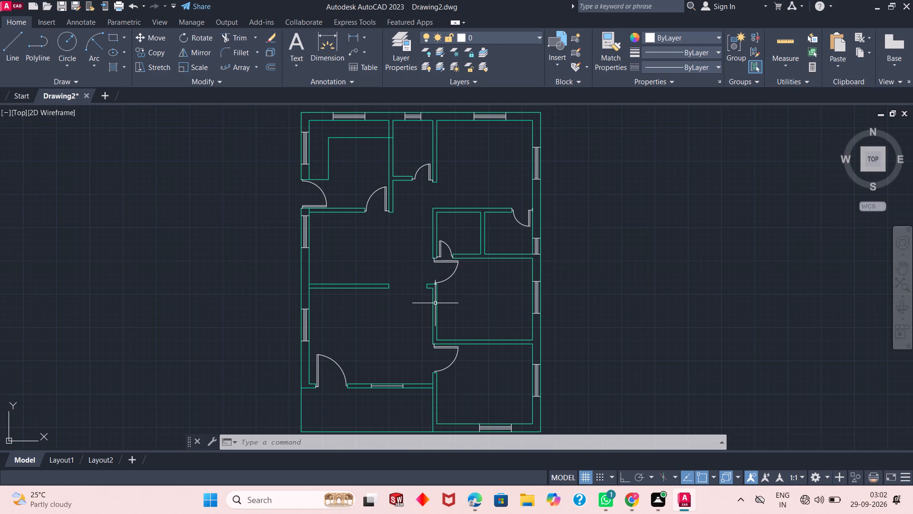
pyautogui.scroll(-2, 434, 303)
pyautogui.scroll(1, 434, 303)
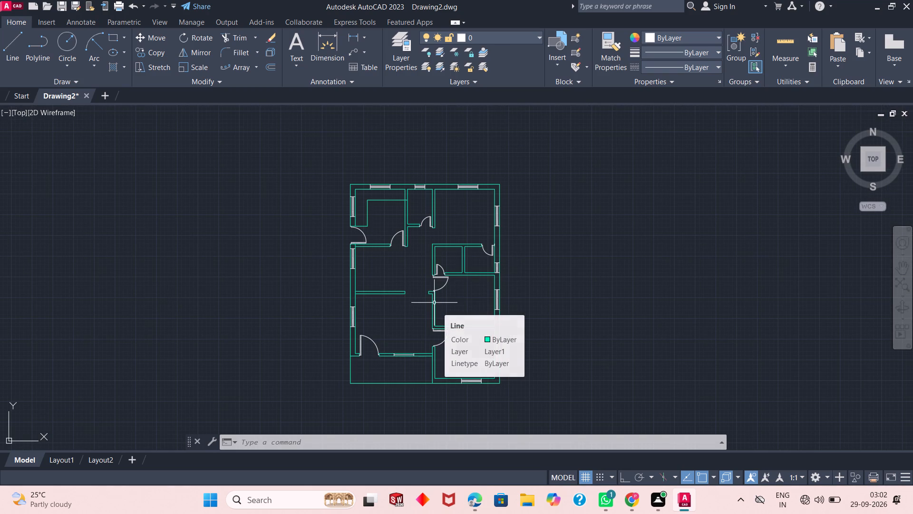
pyautogui.scroll(-1, 434, 303)
pyautogui.scroll(1, 434, 303)
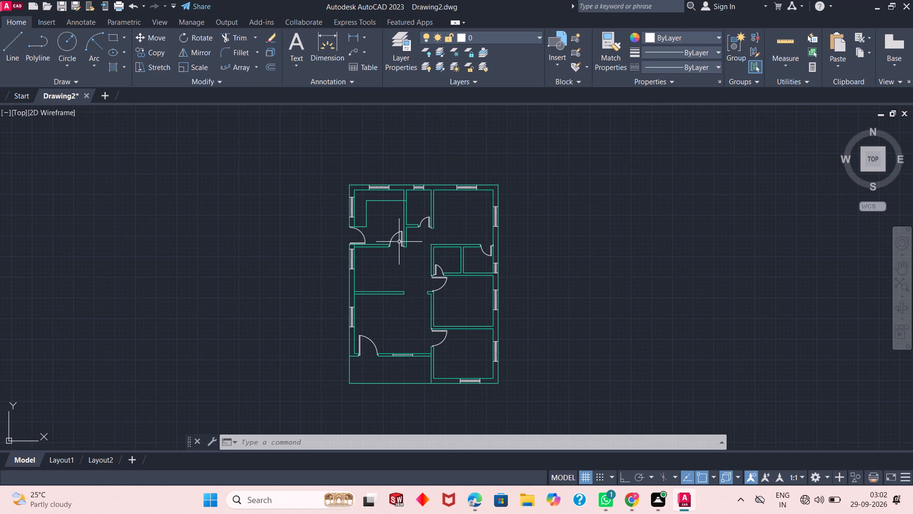
# Draw a bed-sized rectangle about 4'-11" by 6'-9" in the upper right-hand room, starting on the top wall's inner face below the window.
pyautogui.scroll(1, 459, 197)
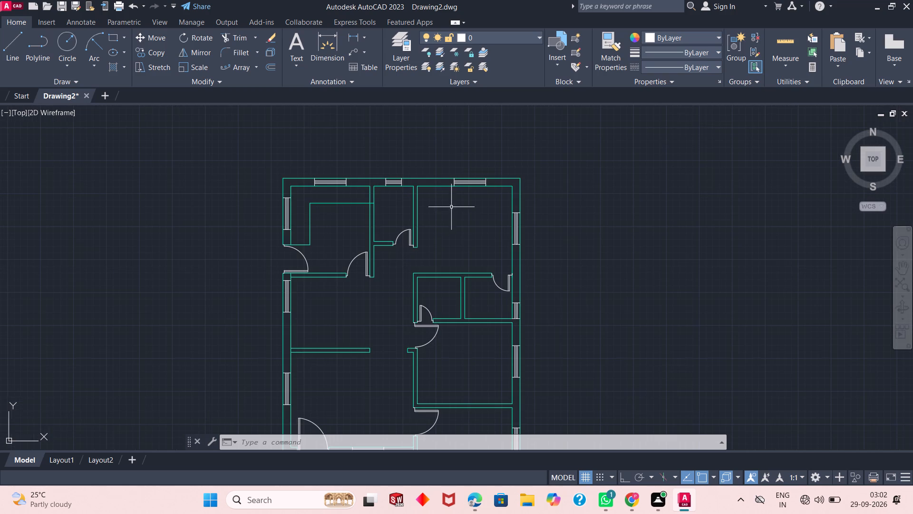
pyautogui.scroll(2, 451, 209)
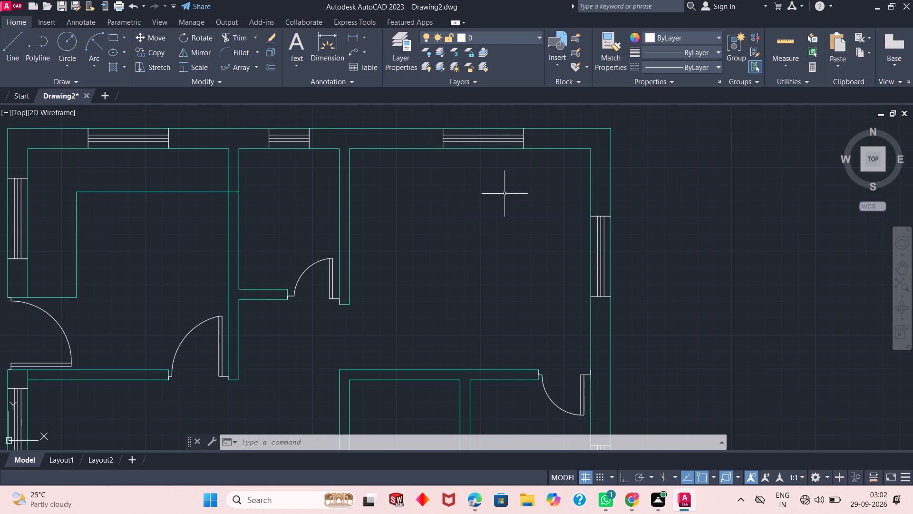
pyautogui.click(115, 40)
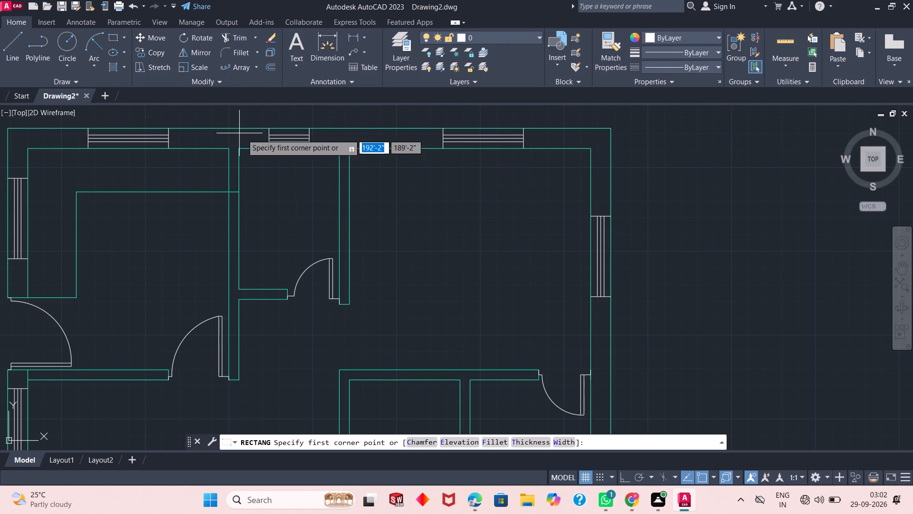
pyautogui.click(470, 148)
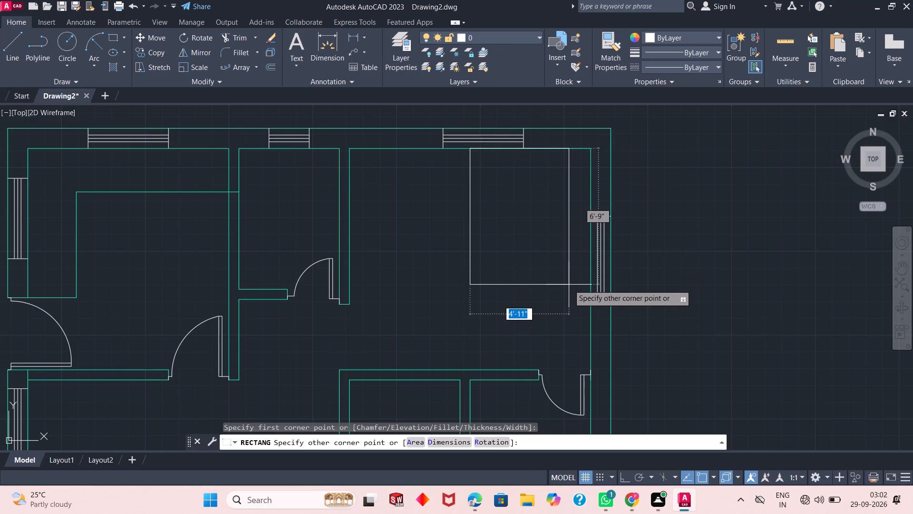
pyautogui.click(569, 285)
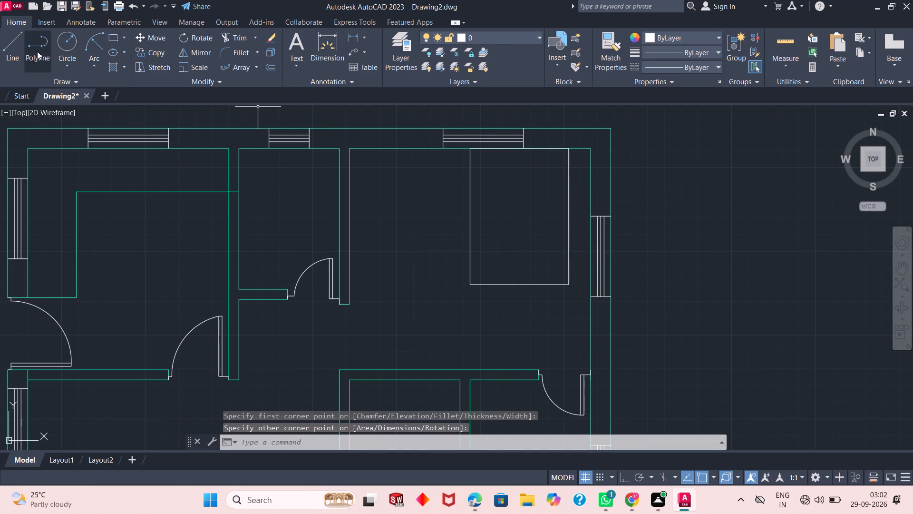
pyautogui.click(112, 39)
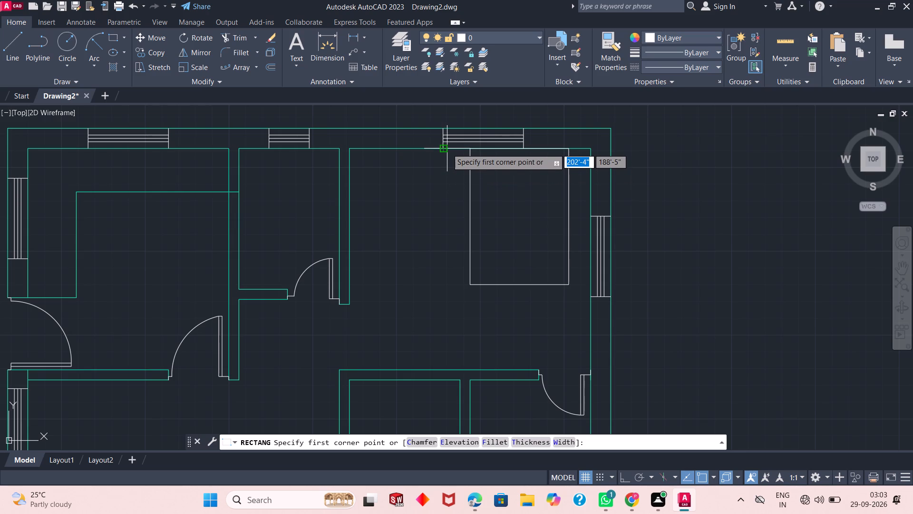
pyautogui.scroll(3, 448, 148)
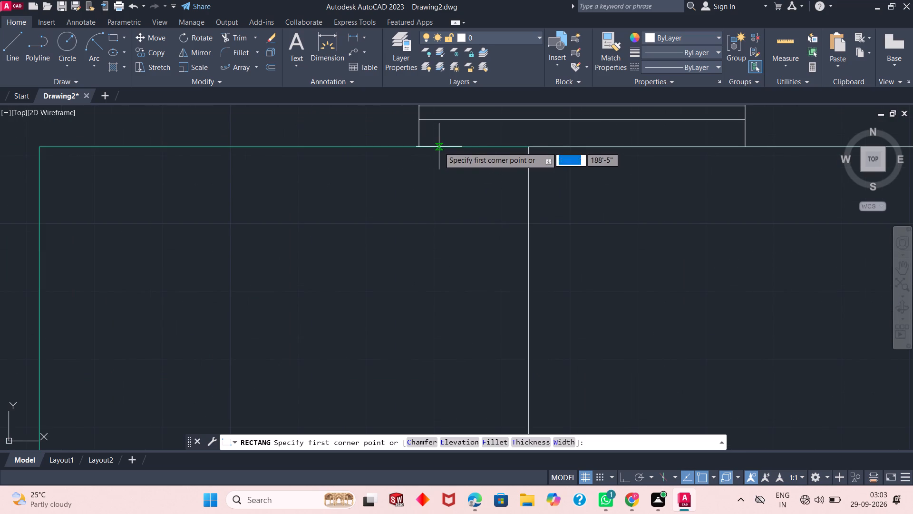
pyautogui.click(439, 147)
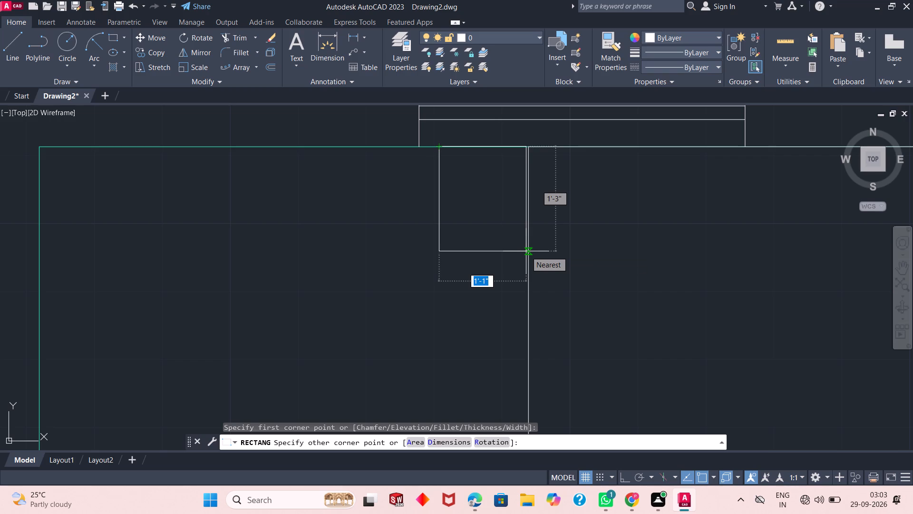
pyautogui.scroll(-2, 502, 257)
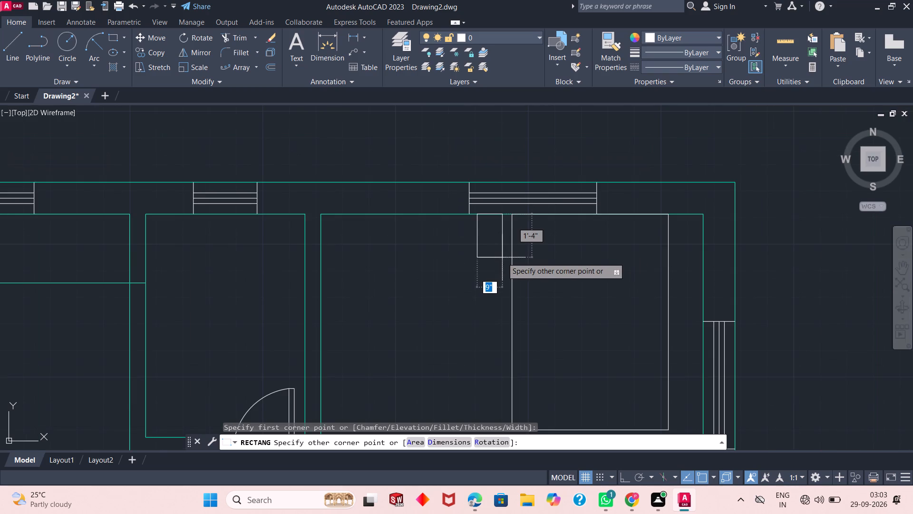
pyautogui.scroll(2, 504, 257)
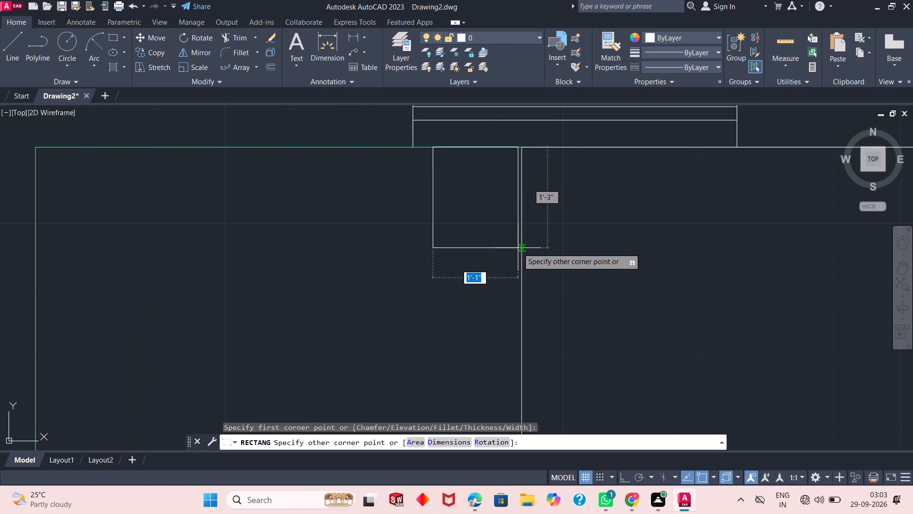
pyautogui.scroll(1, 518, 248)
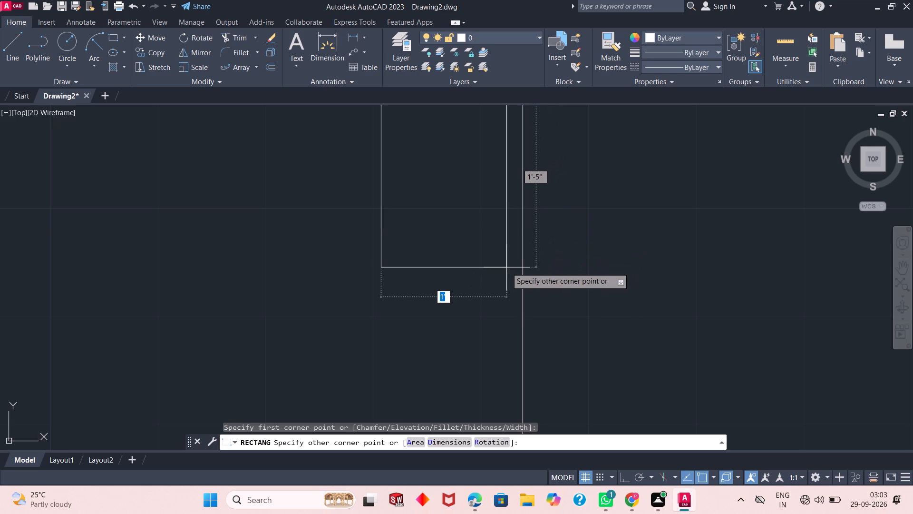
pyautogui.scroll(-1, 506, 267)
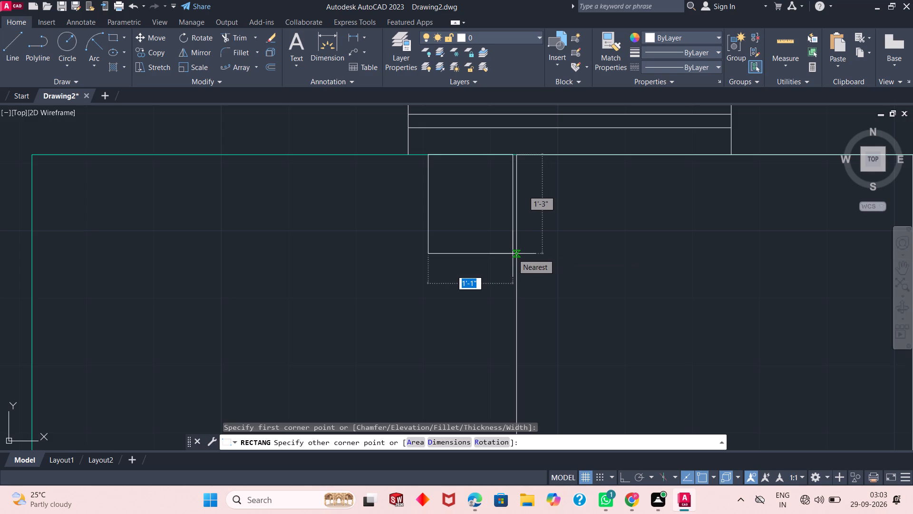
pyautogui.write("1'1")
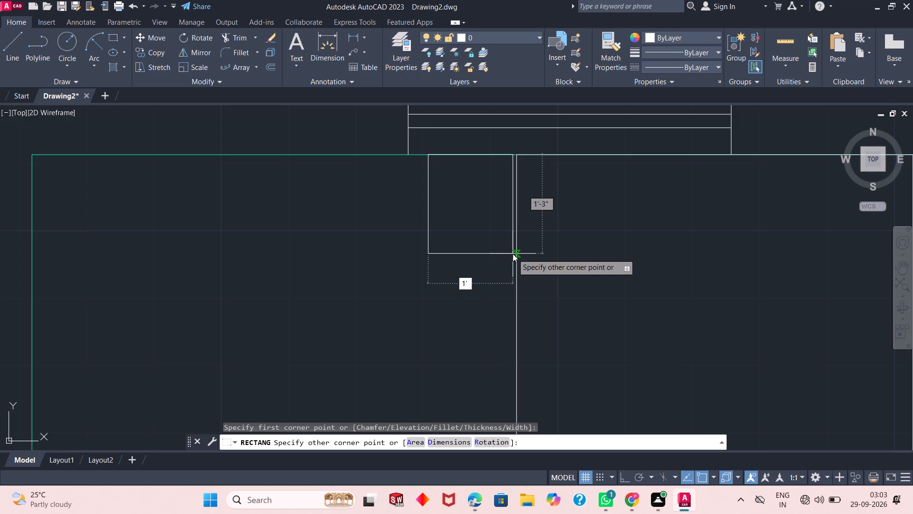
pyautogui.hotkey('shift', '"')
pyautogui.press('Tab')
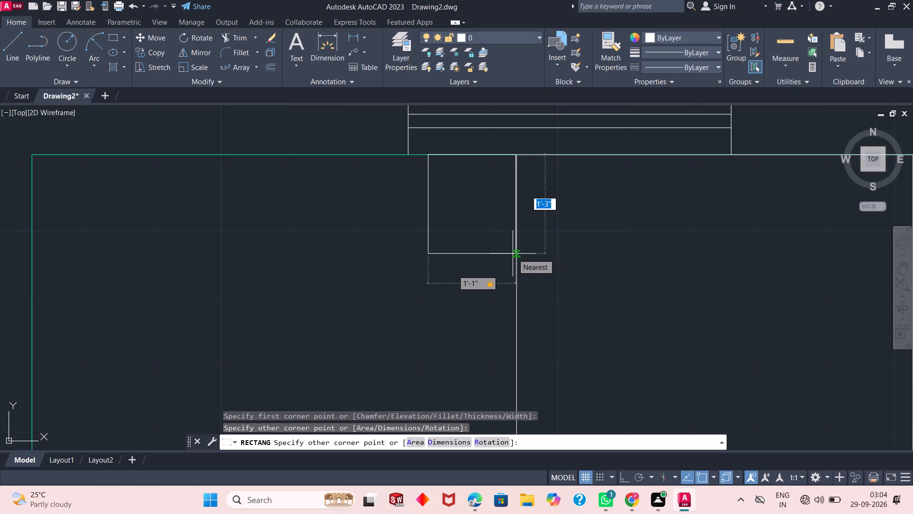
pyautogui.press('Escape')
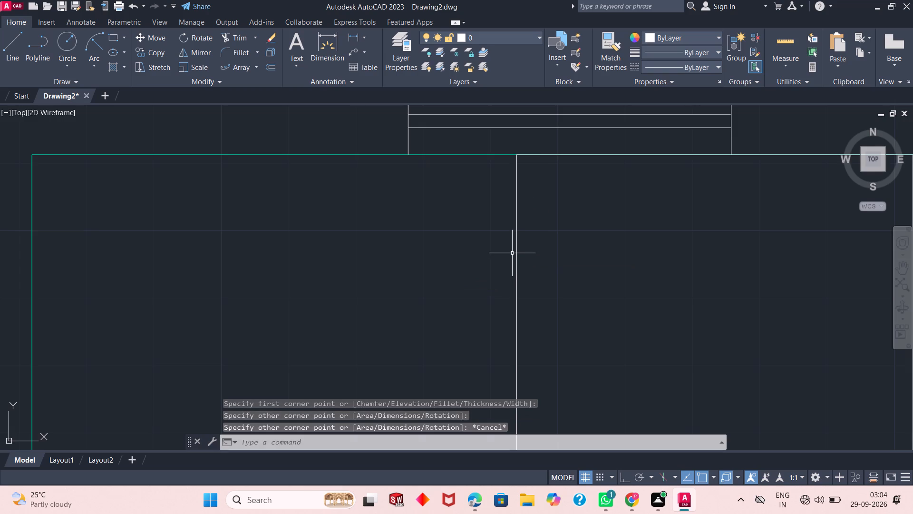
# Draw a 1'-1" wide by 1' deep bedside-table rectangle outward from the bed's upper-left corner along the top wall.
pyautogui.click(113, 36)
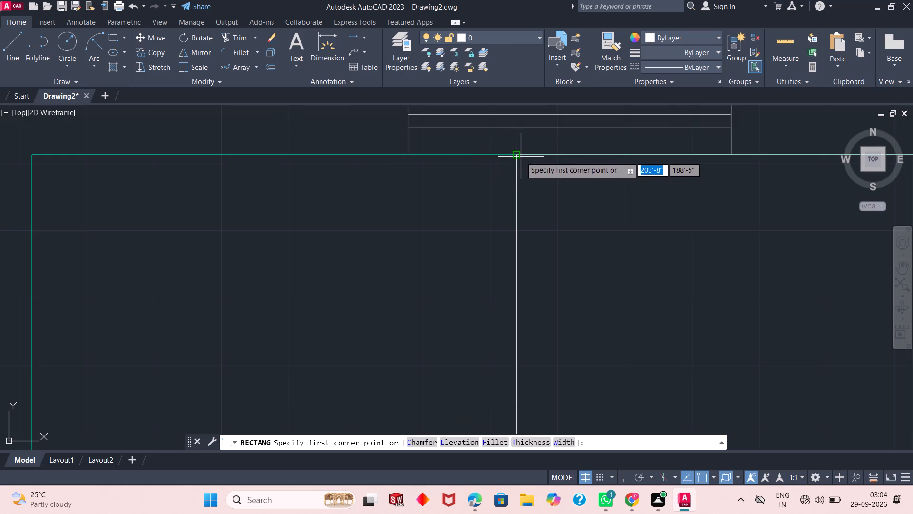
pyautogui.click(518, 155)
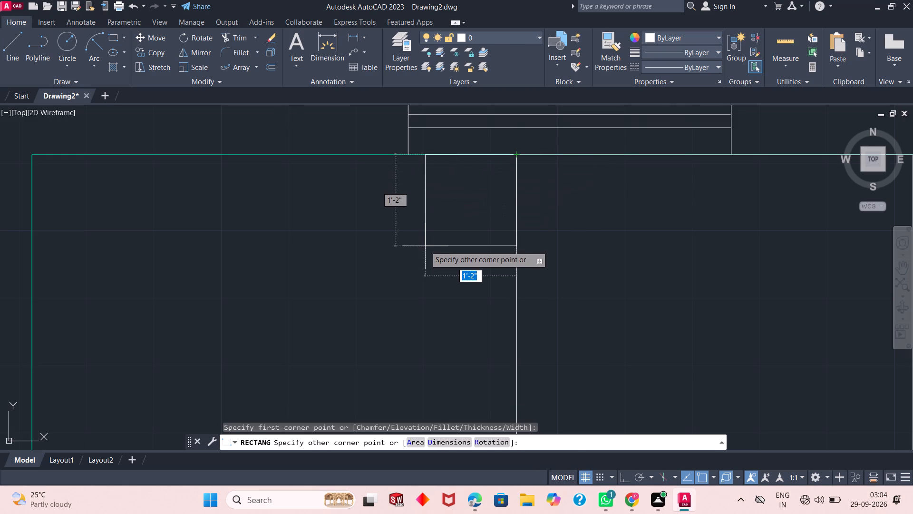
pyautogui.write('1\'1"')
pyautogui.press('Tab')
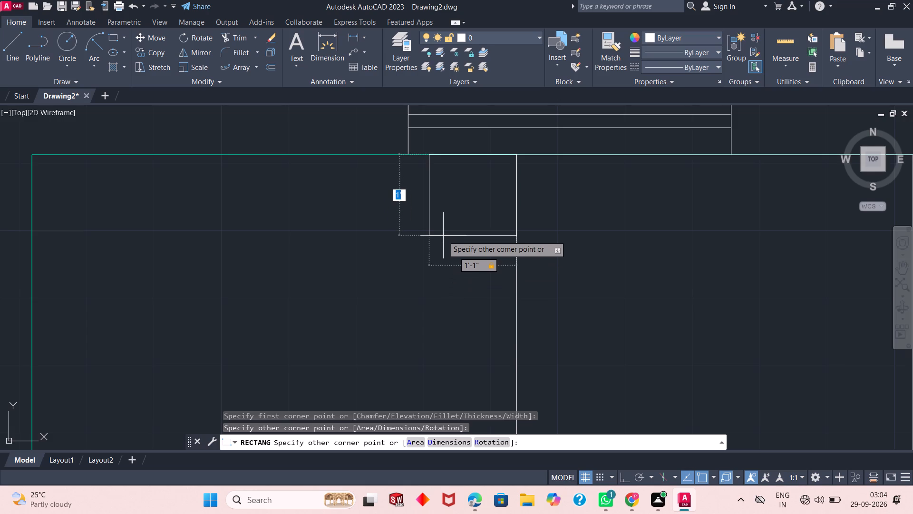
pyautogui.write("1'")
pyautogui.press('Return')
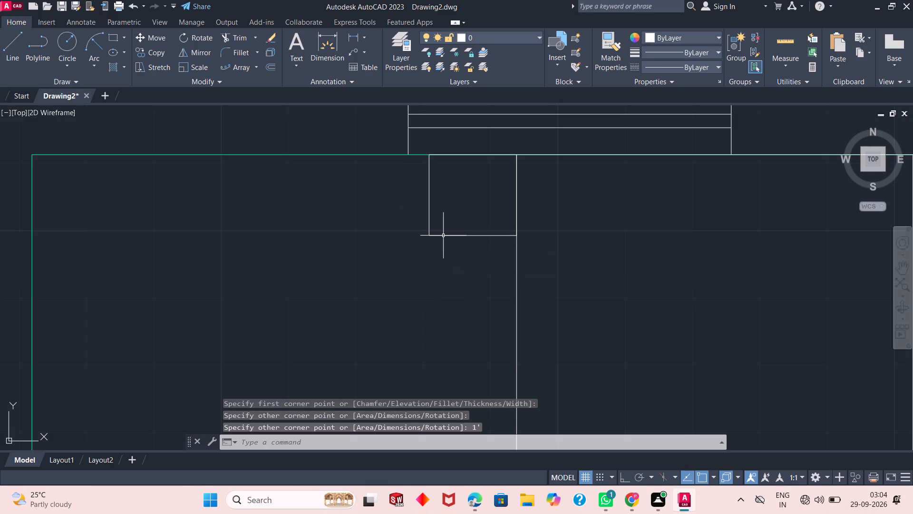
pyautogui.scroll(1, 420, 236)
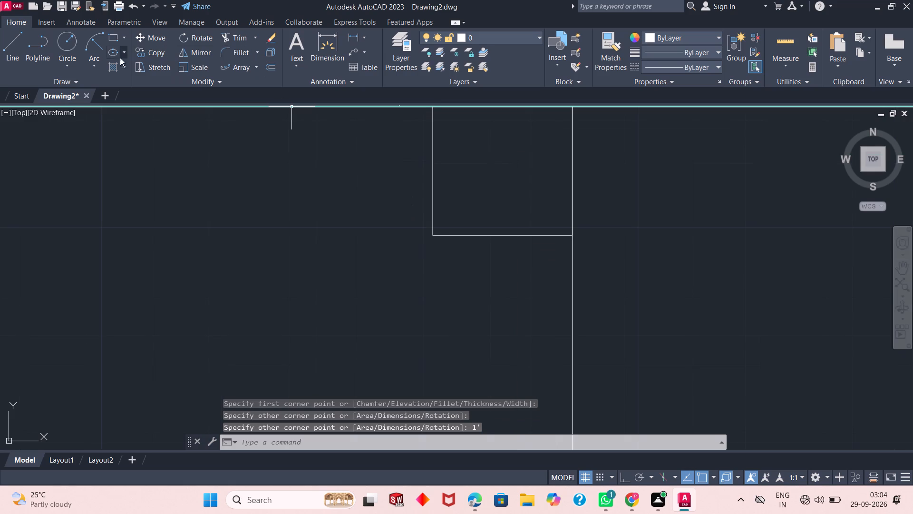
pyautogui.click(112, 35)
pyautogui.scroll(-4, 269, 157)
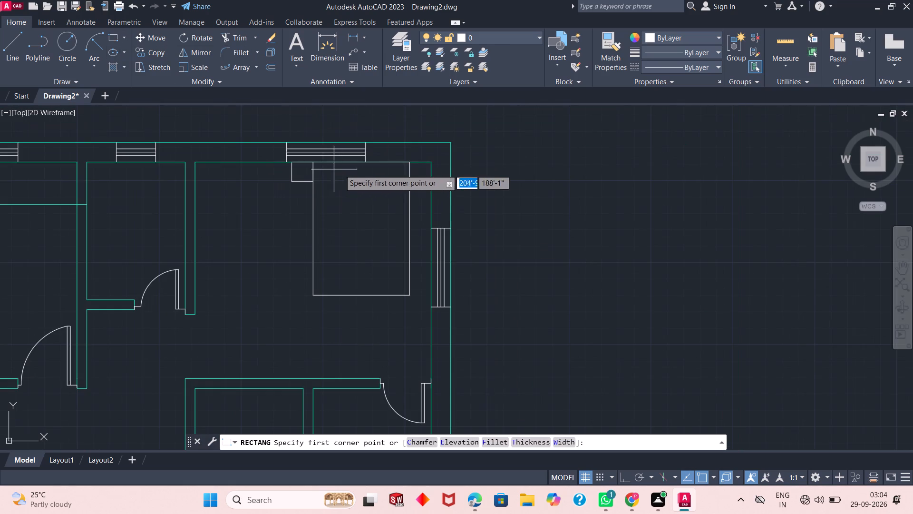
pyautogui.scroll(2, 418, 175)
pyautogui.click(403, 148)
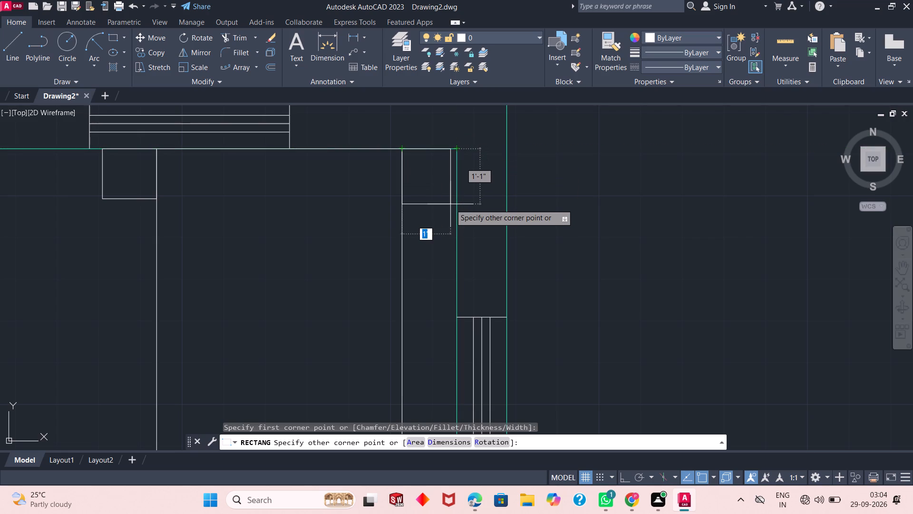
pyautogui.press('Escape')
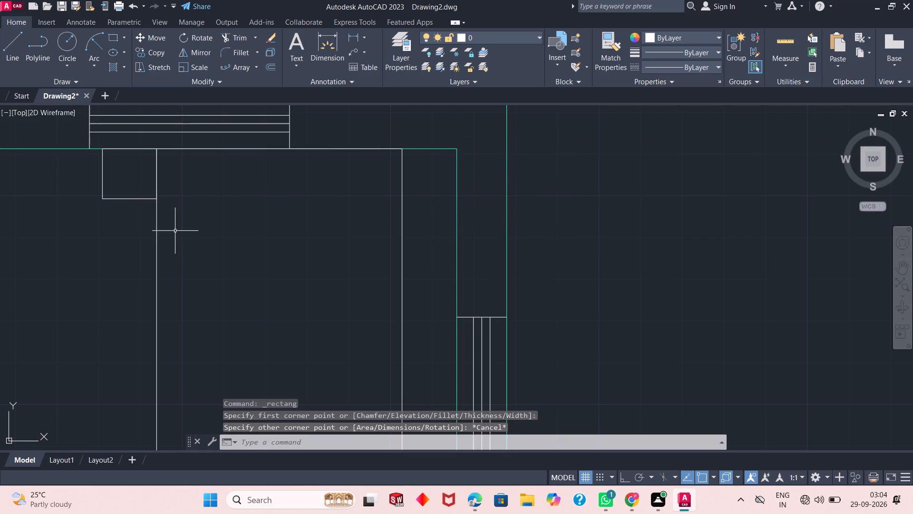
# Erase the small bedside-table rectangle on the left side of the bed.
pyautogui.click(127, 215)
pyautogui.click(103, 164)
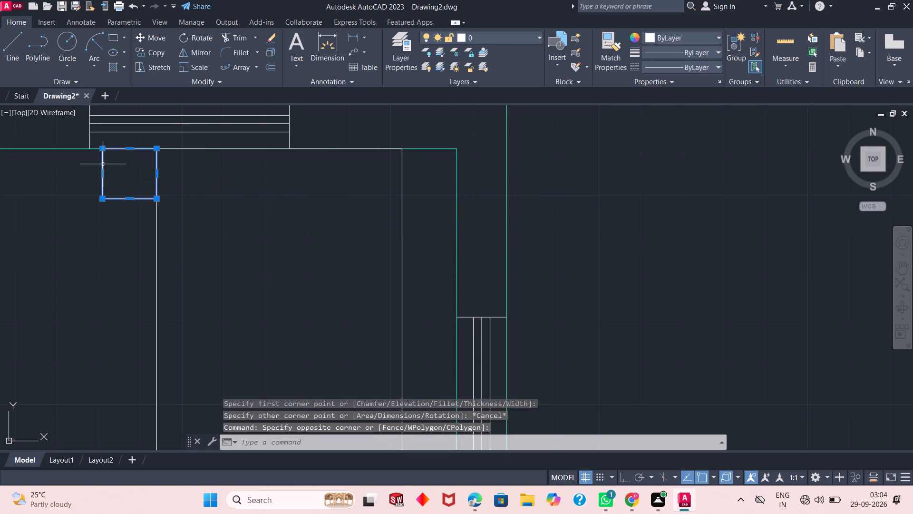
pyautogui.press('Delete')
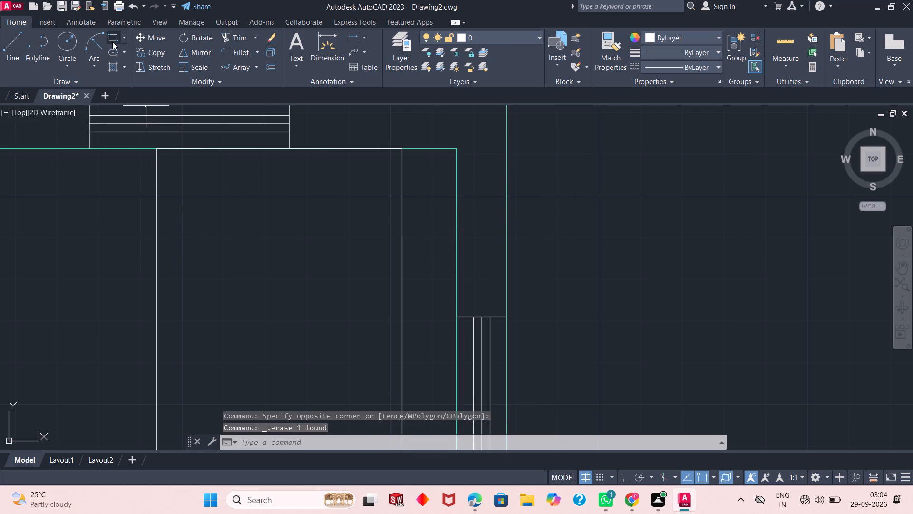
# Draw an 11" wide by 1' deep bedside-table rectangle outward from the bed's upper-right corner along the top wall.
pyautogui.click(112, 39)
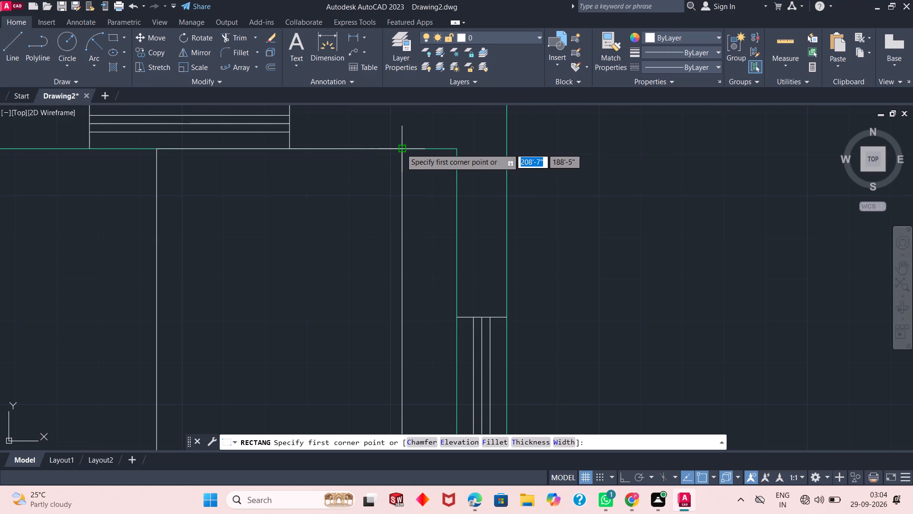
pyautogui.click(403, 148)
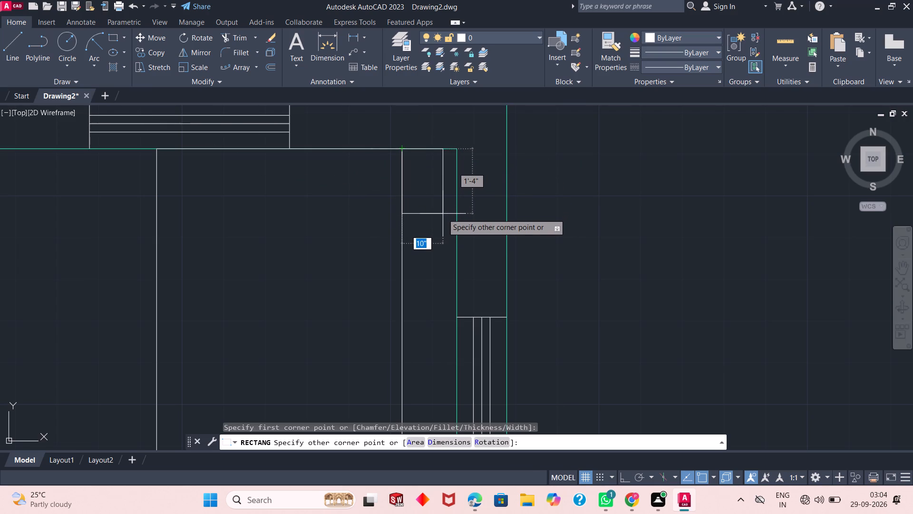
pyautogui.write('11')
pyautogui.hotkey('shift', '"')
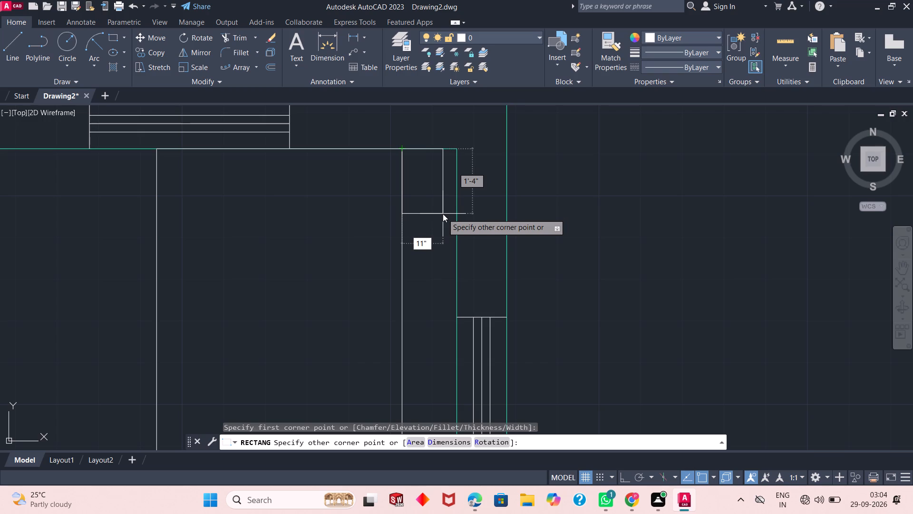
pyautogui.press('BackSpace')
pyautogui.press('BackSpace')
pyautogui.press('BackSpace')
pyautogui.press('Escape')
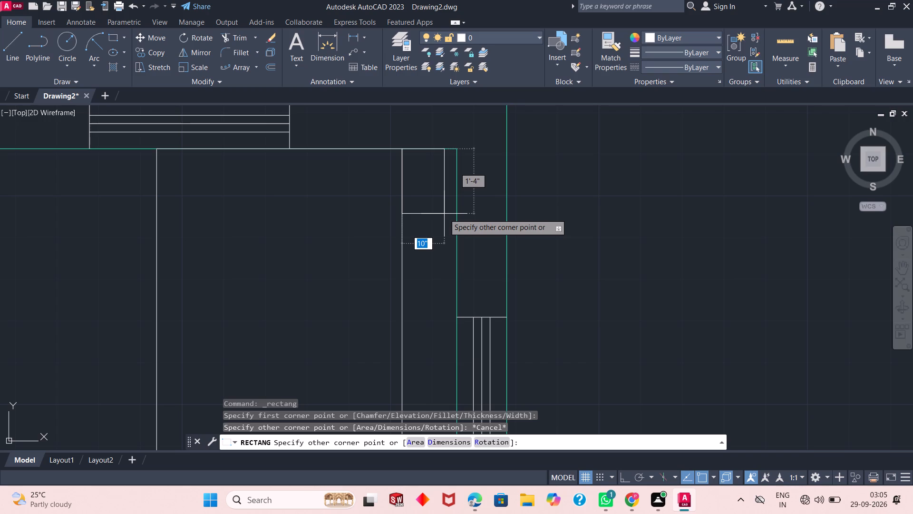
pyautogui.write('11')
pyautogui.hotkey('shift', '"')
pyautogui.press('Tab')
pyautogui.write("1'")
pyautogui.press('Return')
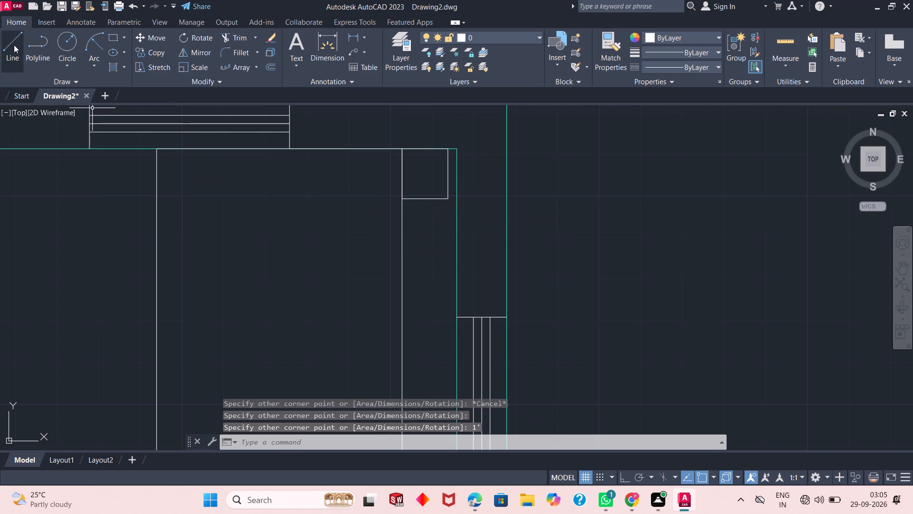
# Draw a matching 11" by 1' bedside-table rectangle outward from the bed's upper-left corner along the top wall.
pyautogui.click(111, 39)
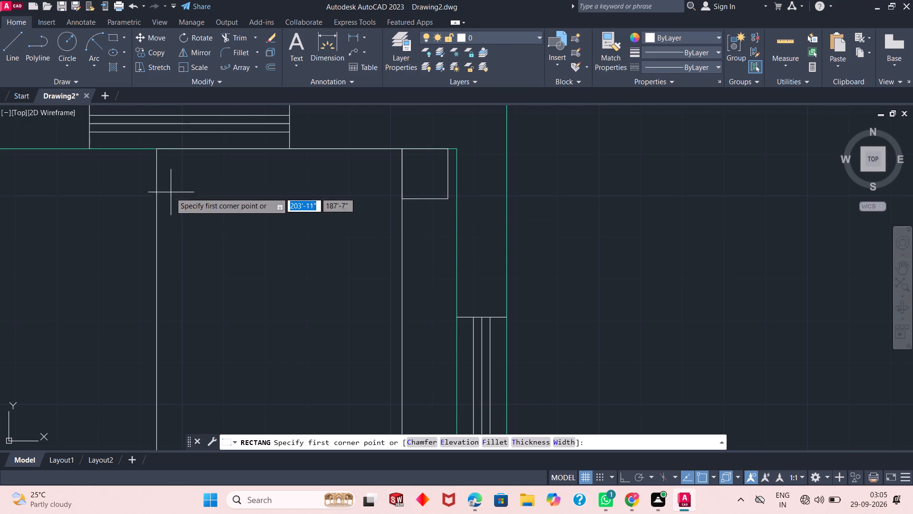
pyautogui.click(156, 148)
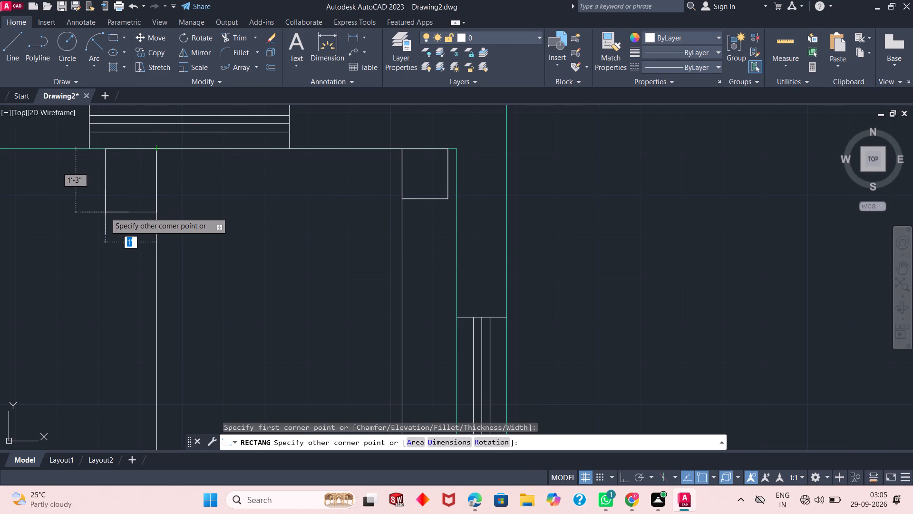
pyautogui.write('11')
pyautogui.hotkey('shift', '"')
pyautogui.press('Tab')
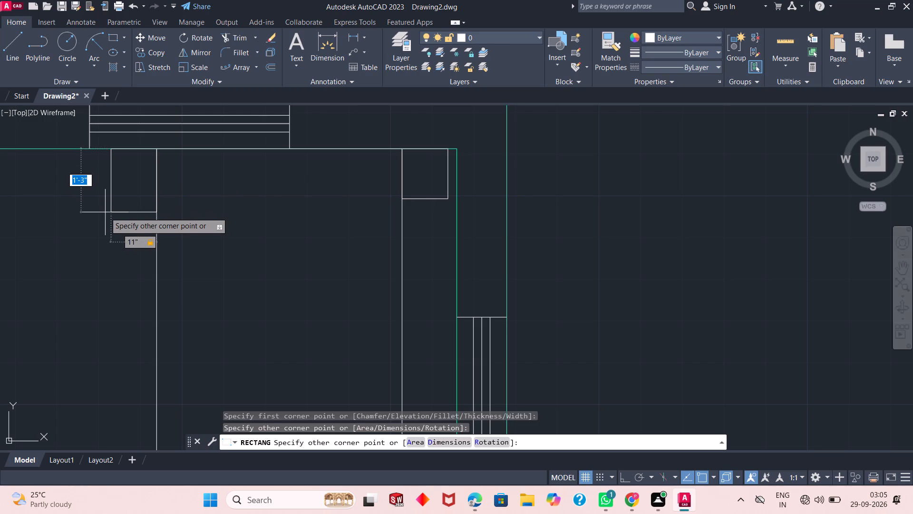
pyautogui.write("1'")
pyautogui.press('Return')
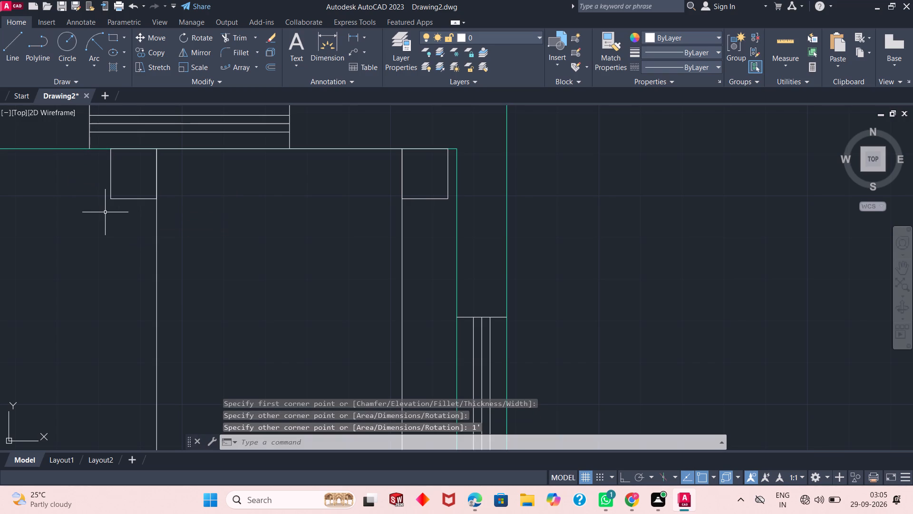
# Draw a 1'-5" wide by 8" deep pillow rectangle inside the bed near its upper-left corner.
pyautogui.scroll(-2, 362, 222)
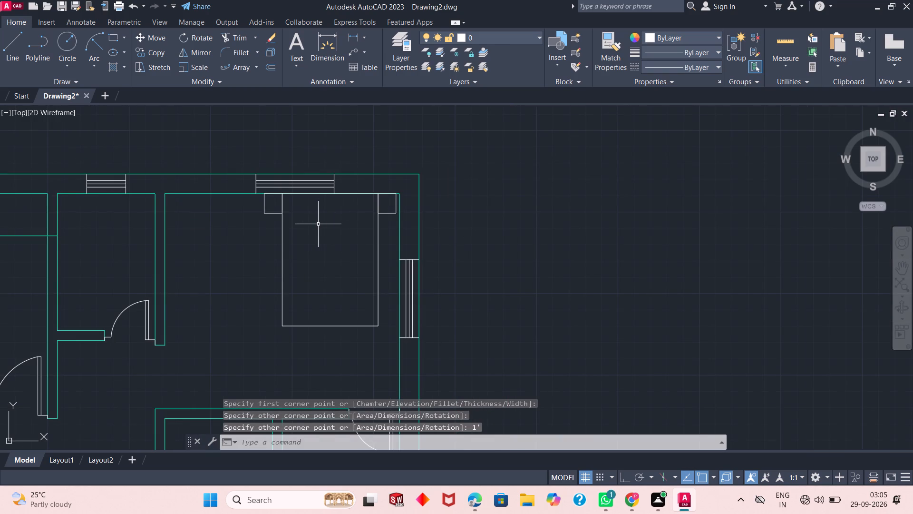
pyautogui.scroll(1, 318, 223)
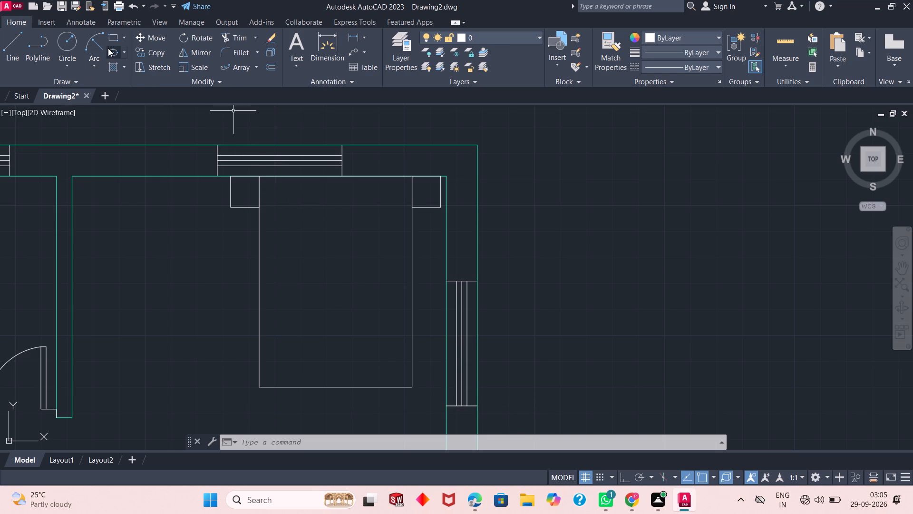
pyautogui.click(108, 36)
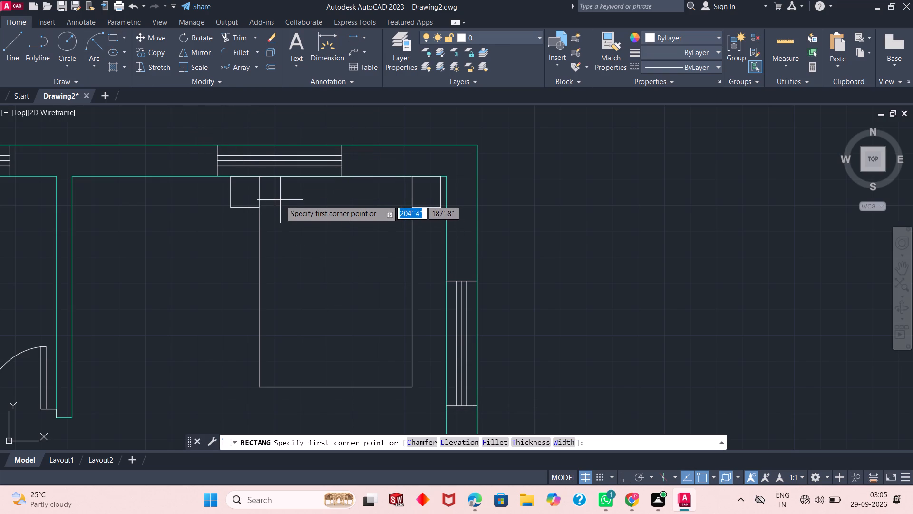
pyautogui.click(282, 195)
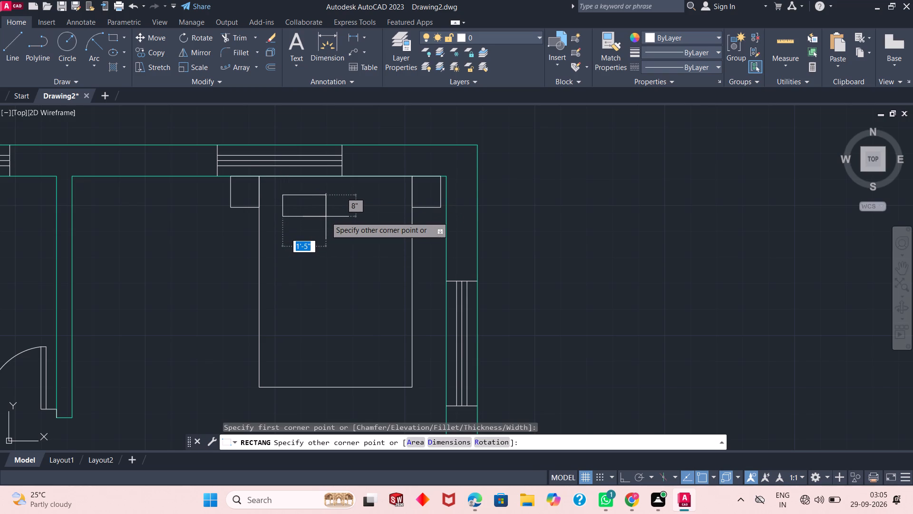
pyautogui.write('1\'5"')
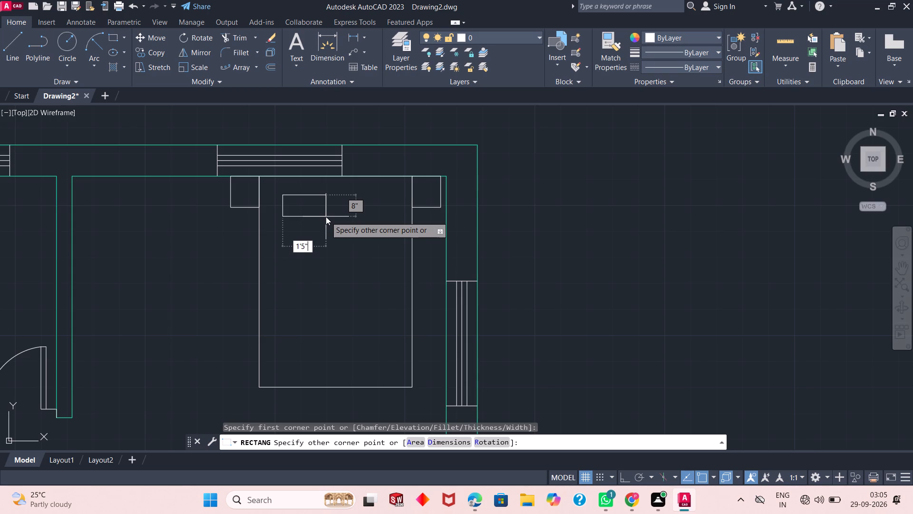
pyautogui.press('Tab')
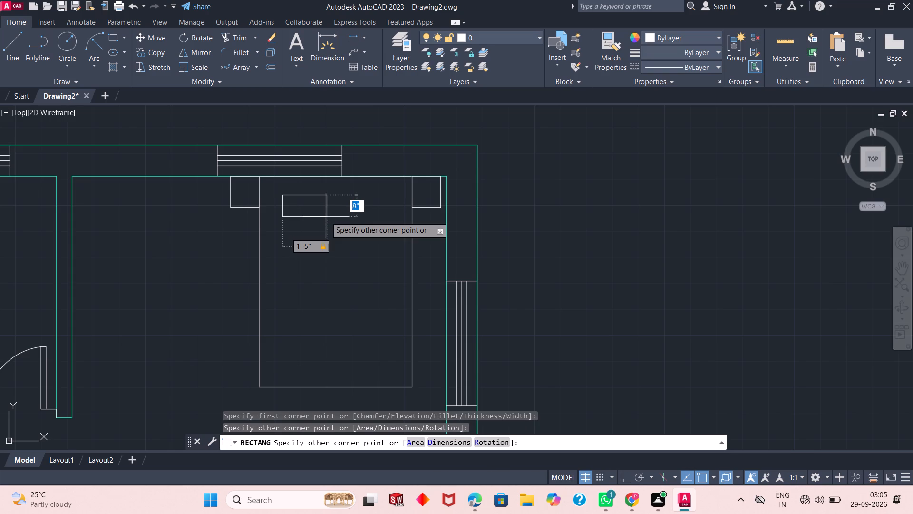
pyautogui.write('8"')
pyautogui.press('Return')
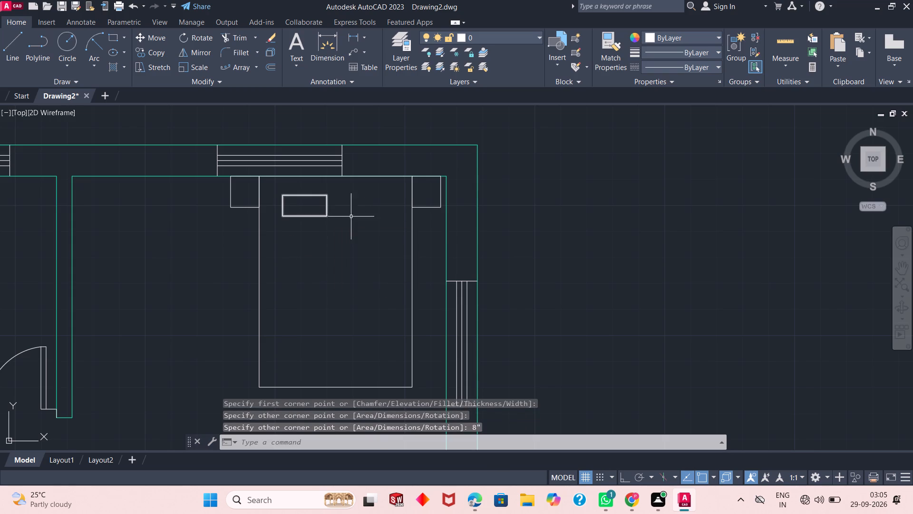
# Draw a matching 1'-5" by 8" pillow rectangle inside the bed near its upper-right corner, level with the first pillow.
pyautogui.press('space')
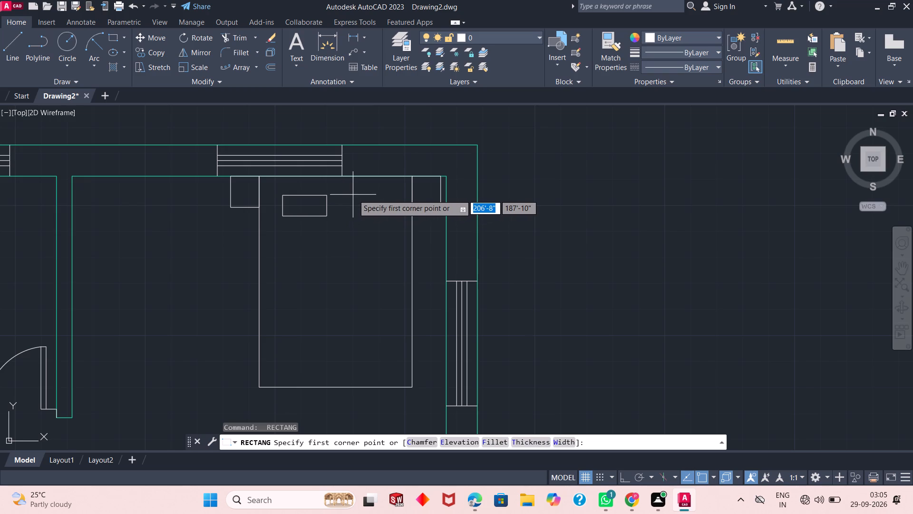
pyautogui.click(354, 195)
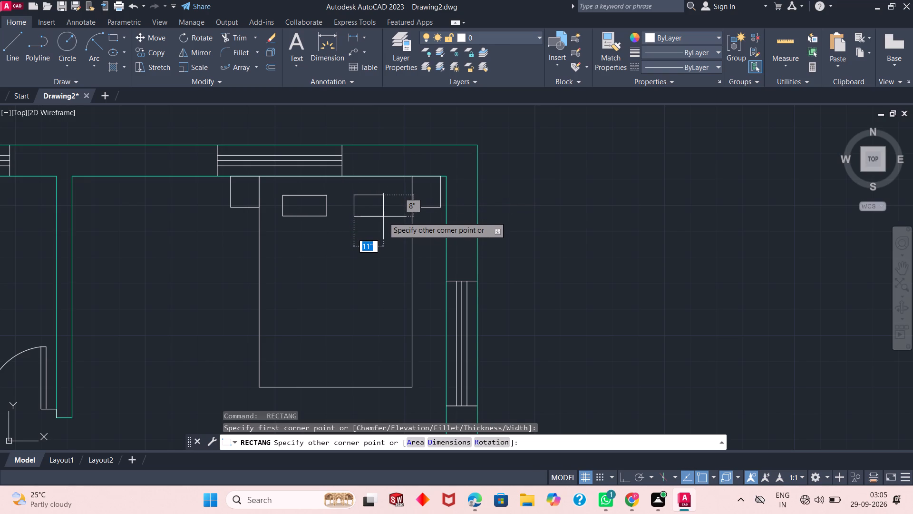
pyautogui.write('1\'5"')
pyautogui.press('Tab')
pyautogui.write('8"')
pyautogui.press('Return')
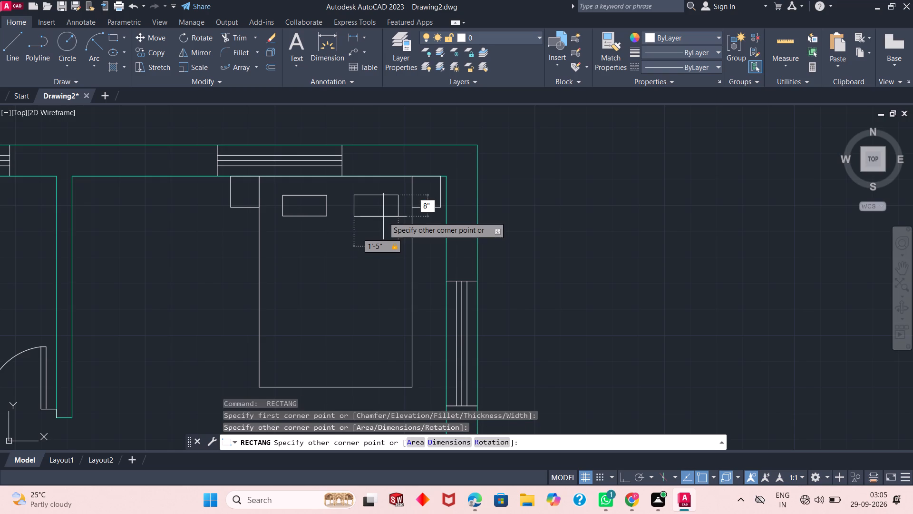
pyautogui.press('Escape')
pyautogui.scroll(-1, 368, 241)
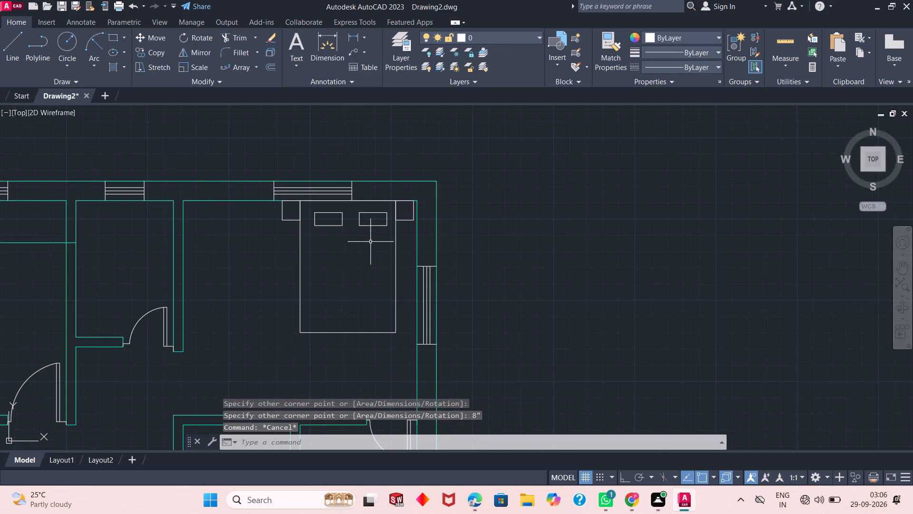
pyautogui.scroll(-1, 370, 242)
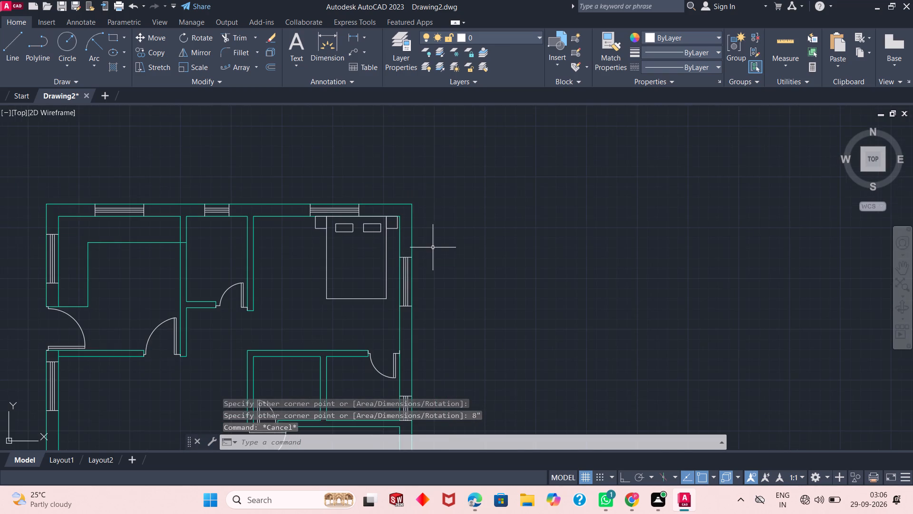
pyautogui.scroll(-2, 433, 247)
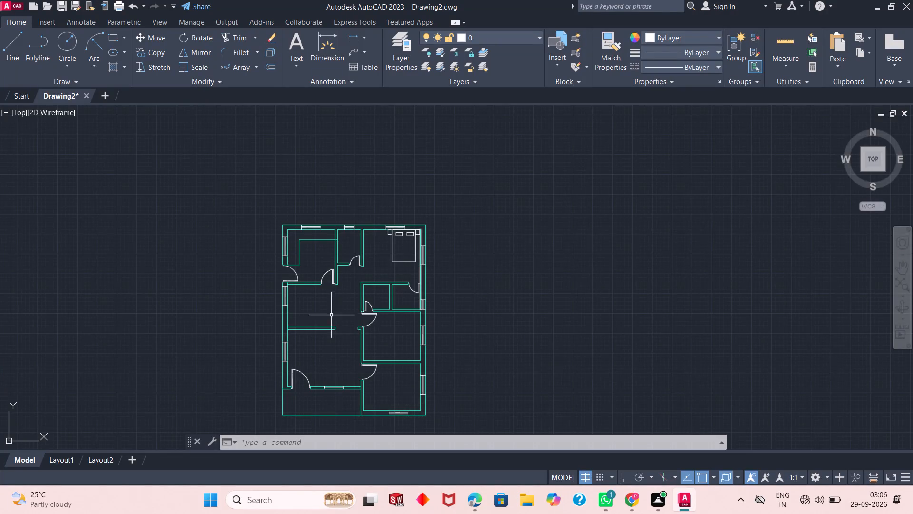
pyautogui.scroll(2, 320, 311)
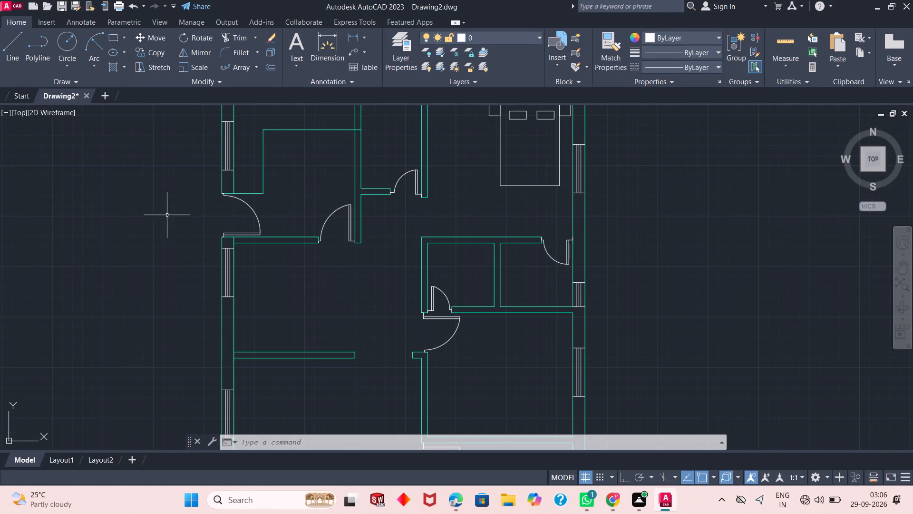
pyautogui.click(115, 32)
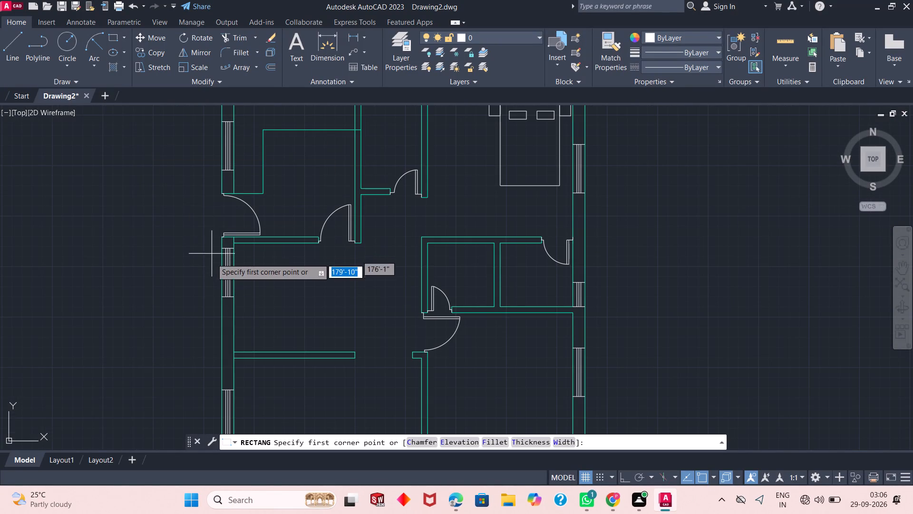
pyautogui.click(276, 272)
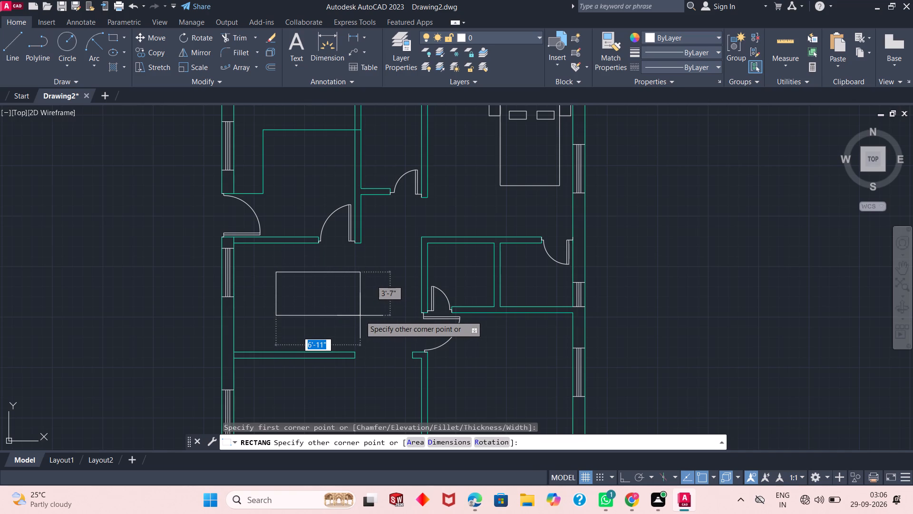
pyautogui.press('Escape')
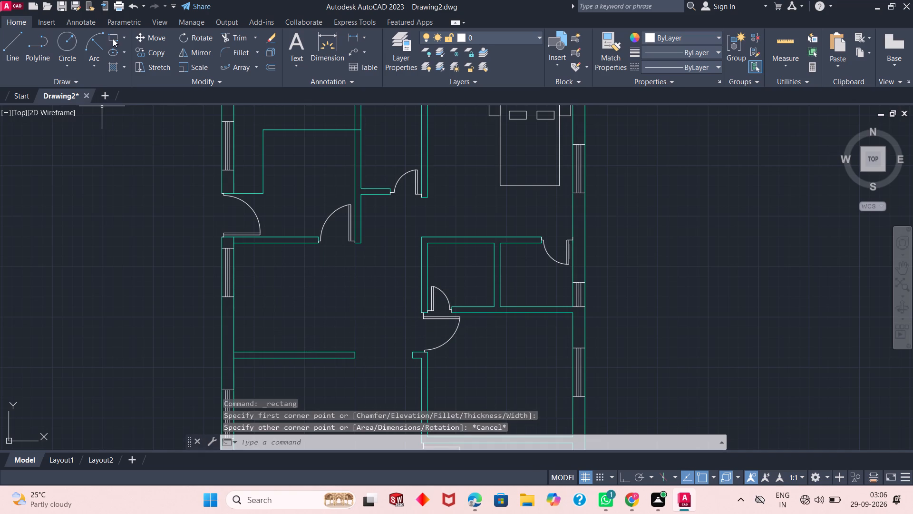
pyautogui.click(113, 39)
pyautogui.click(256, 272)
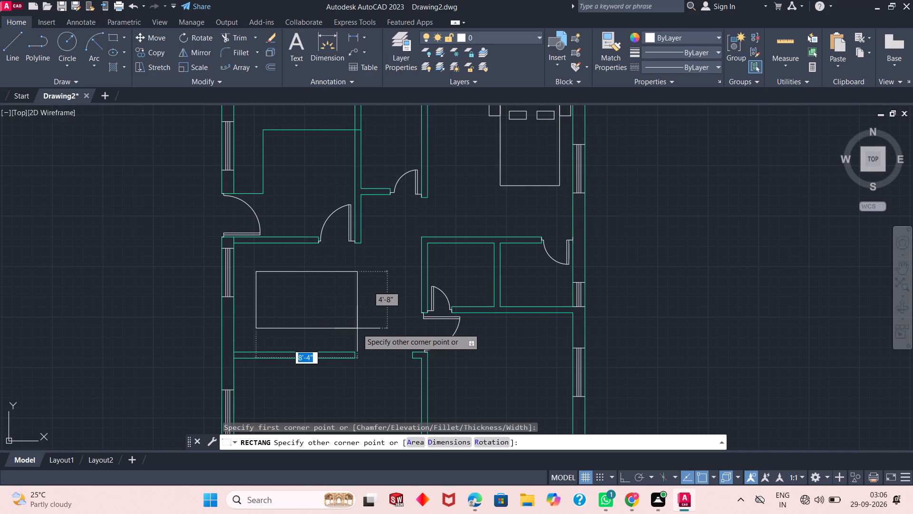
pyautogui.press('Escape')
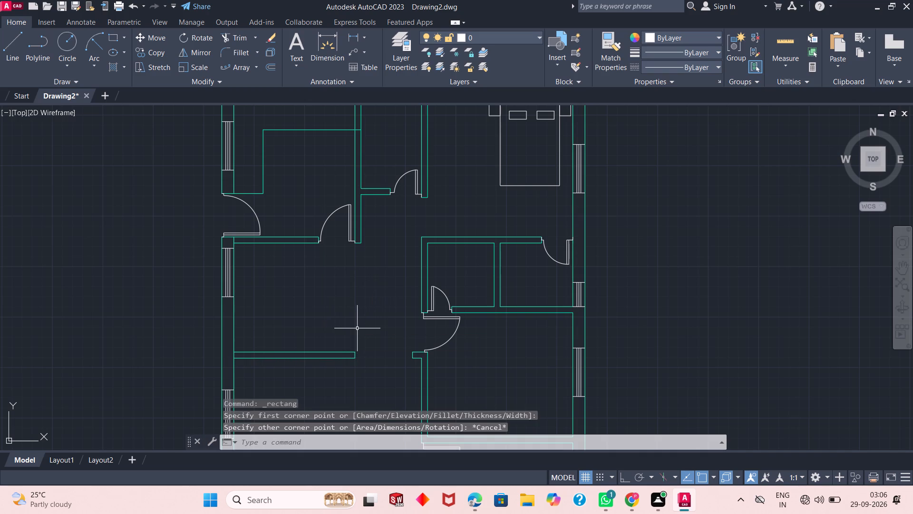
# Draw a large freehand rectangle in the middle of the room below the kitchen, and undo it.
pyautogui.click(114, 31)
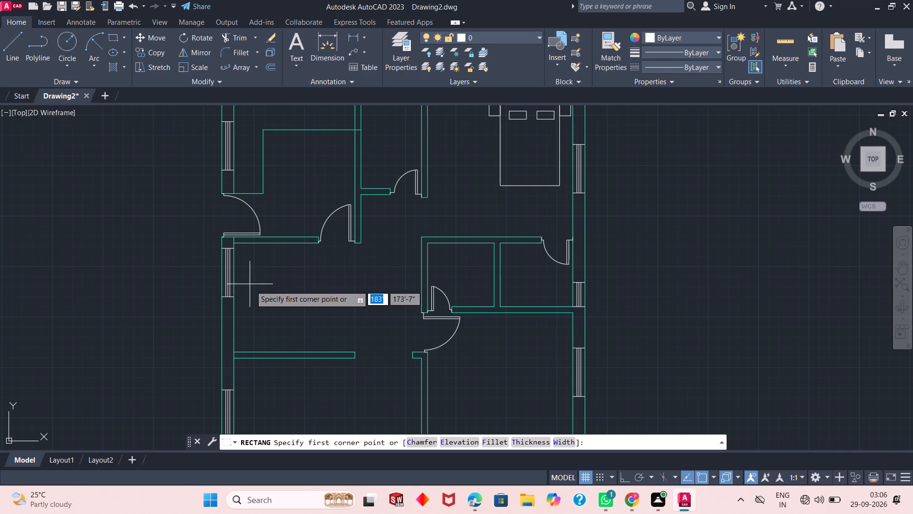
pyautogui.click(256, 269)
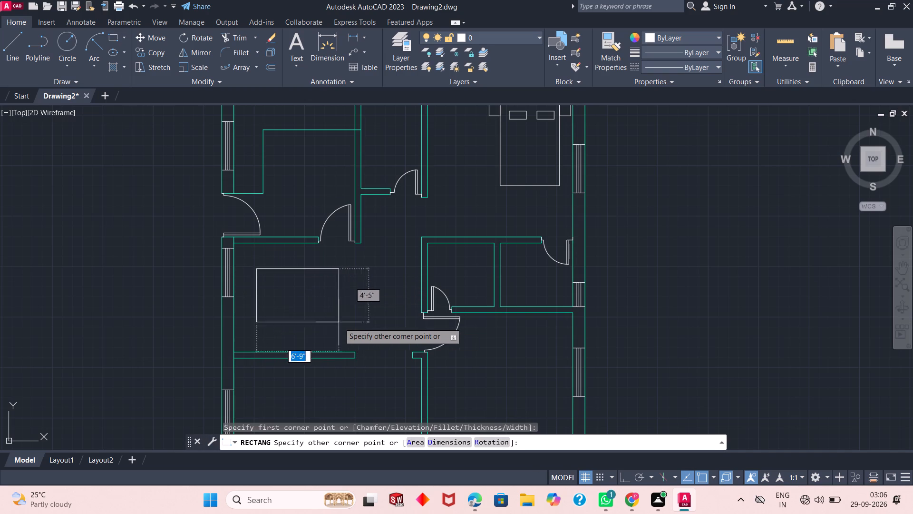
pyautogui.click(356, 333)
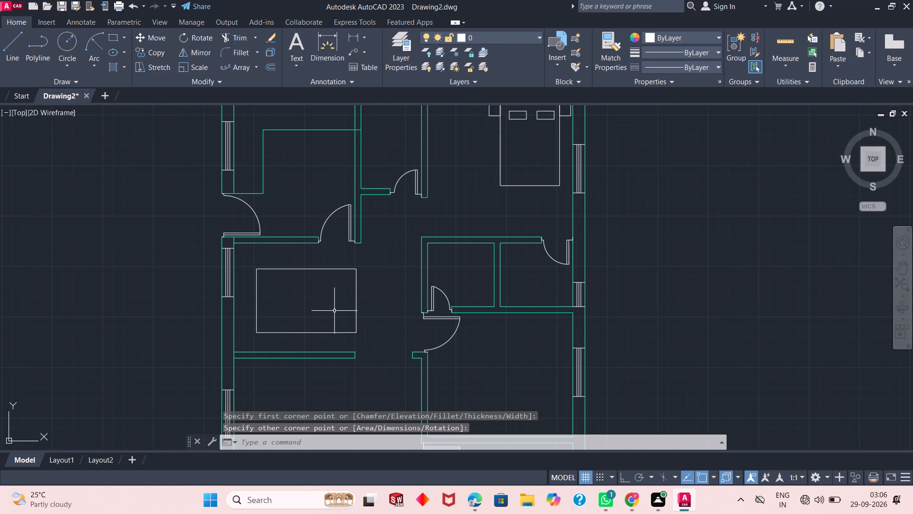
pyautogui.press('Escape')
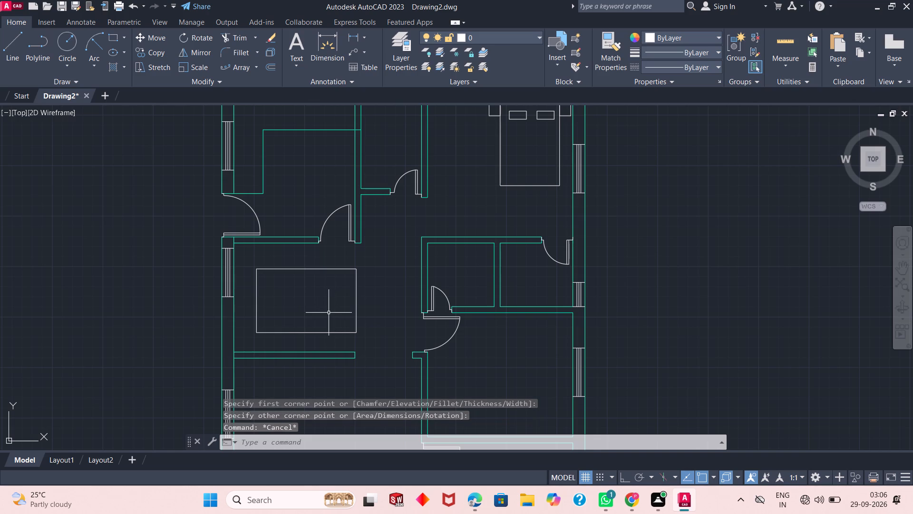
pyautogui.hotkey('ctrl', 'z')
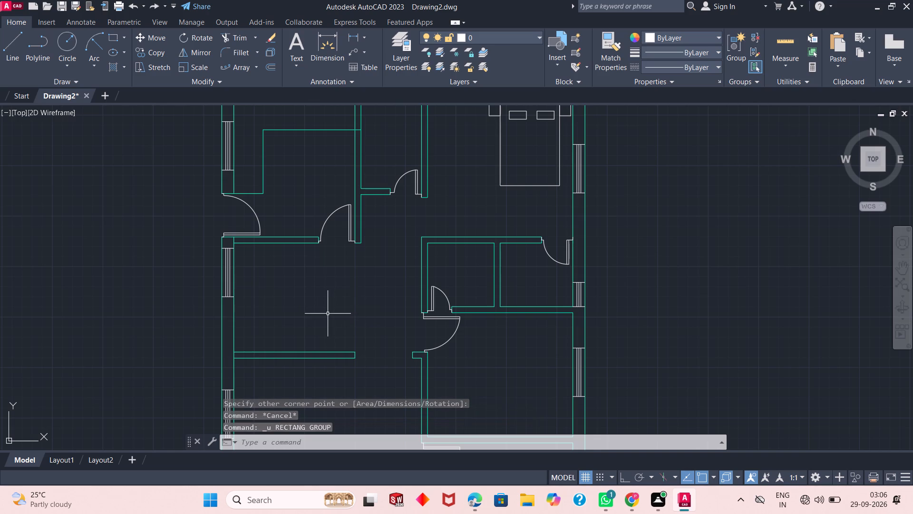
# Draw a rectangle about 1'-8" wide in the lower-left inner corner of the room below the kitchen, ending just below the window.
pyautogui.scroll(-2, 327, 321)
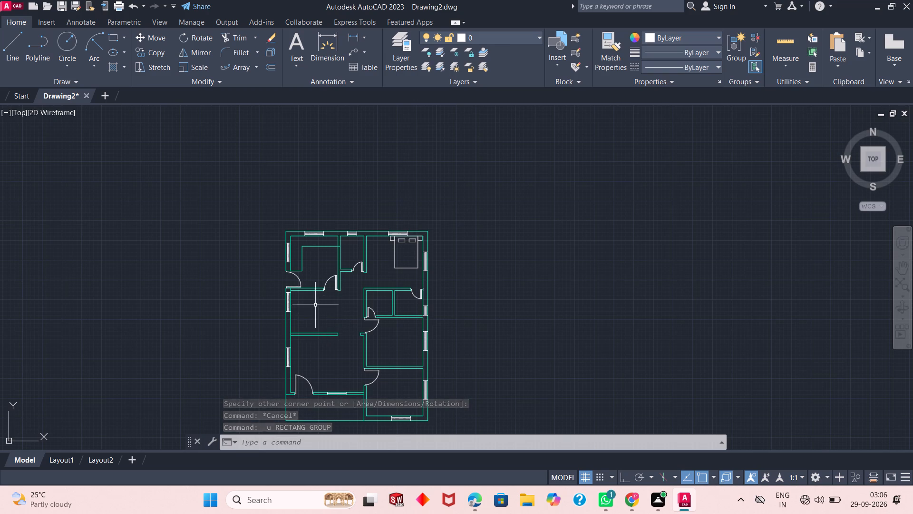
pyautogui.scroll(1, 315, 305)
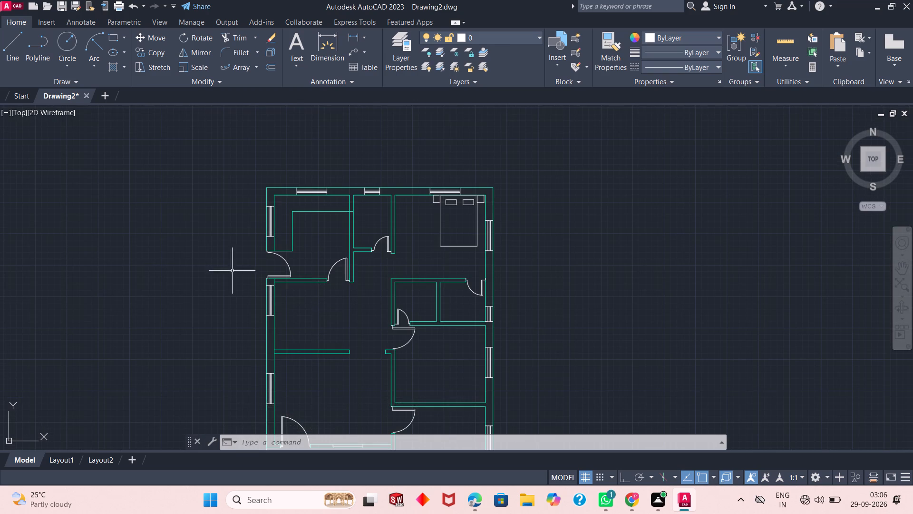
pyautogui.click(113, 40)
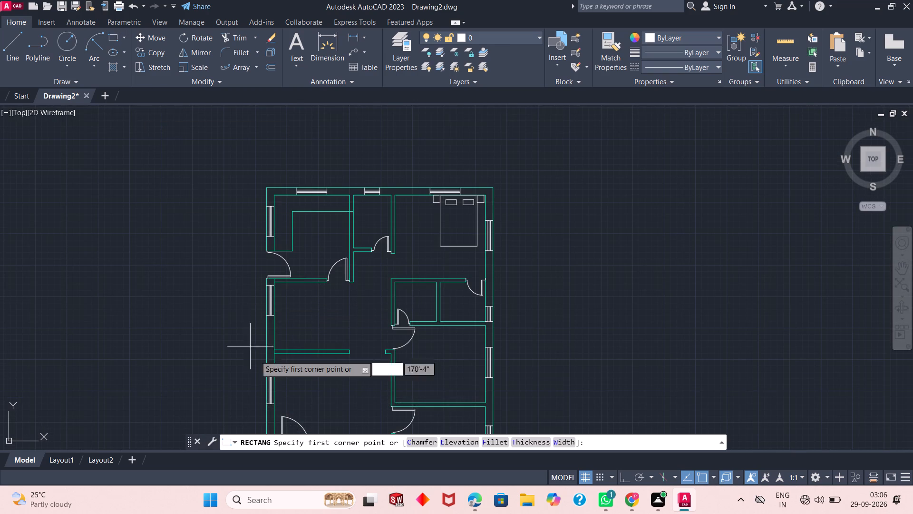
pyautogui.scroll(1, 266, 370)
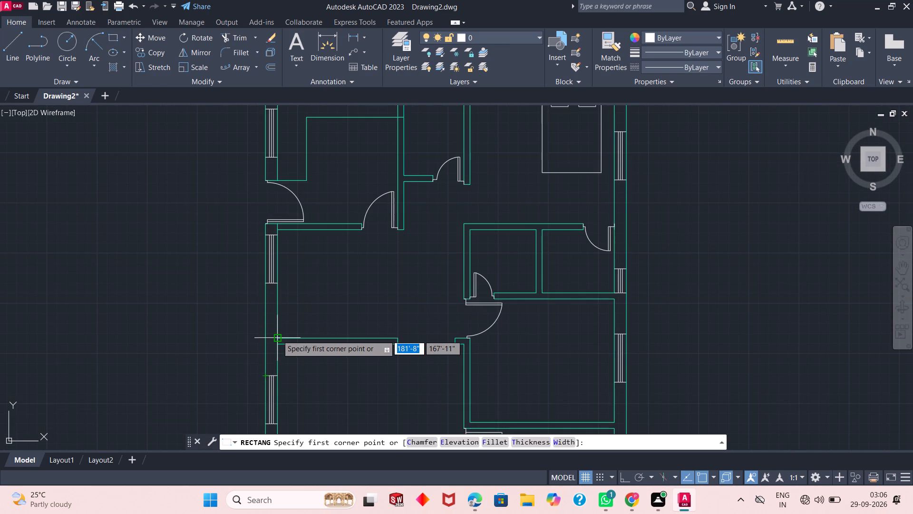
pyautogui.click(277, 335)
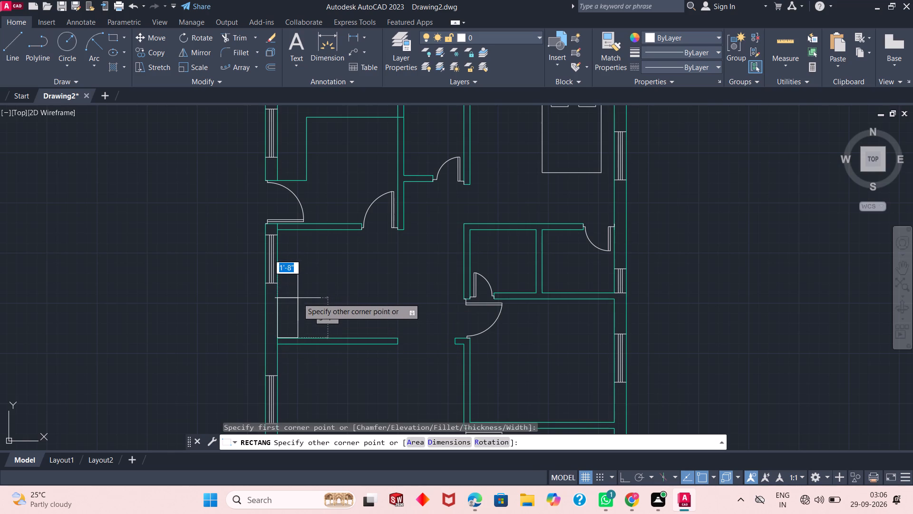
pyautogui.click(299, 293)
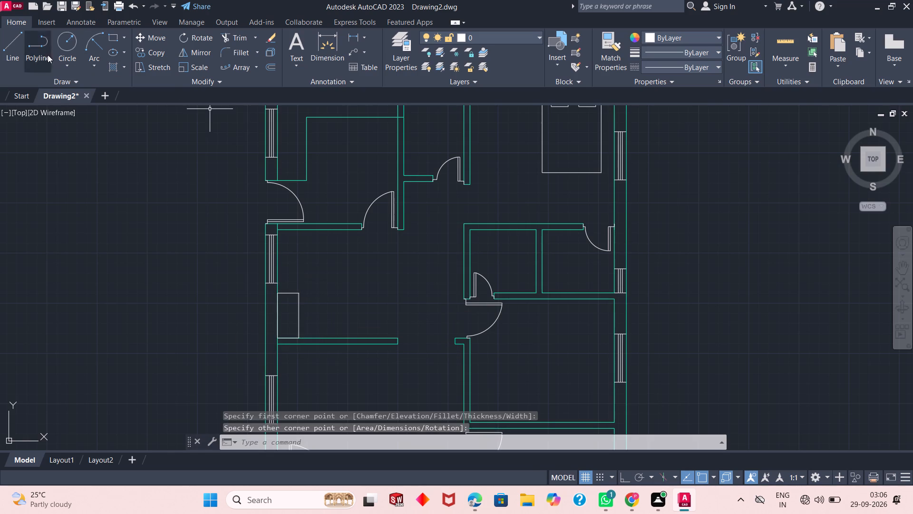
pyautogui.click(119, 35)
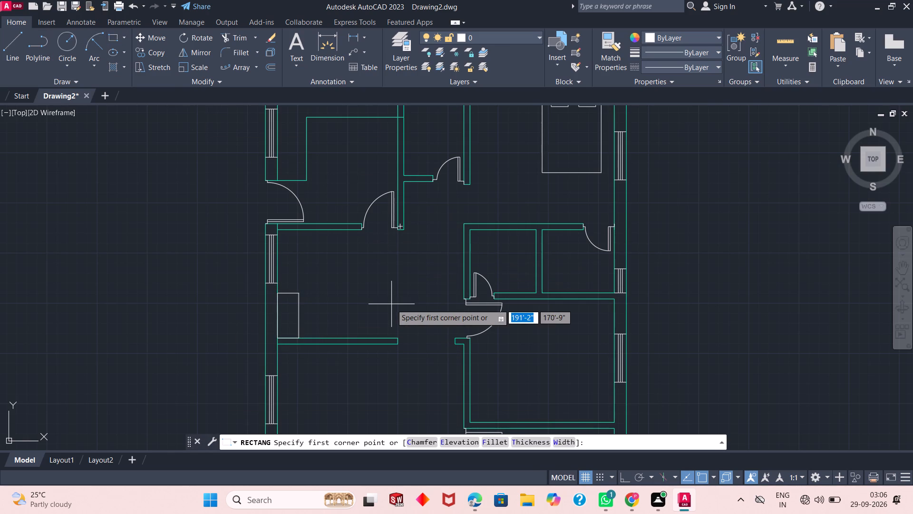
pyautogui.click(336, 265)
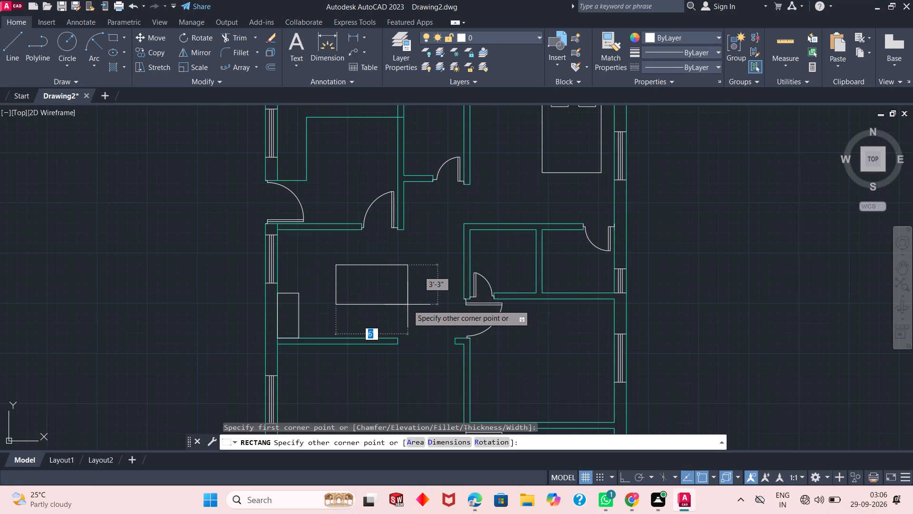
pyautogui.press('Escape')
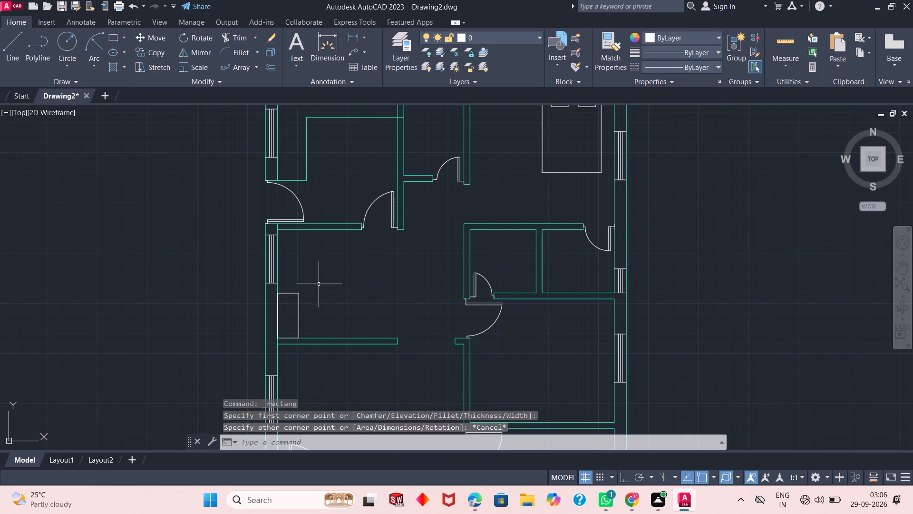
# Draw a freehand horizontal rectangle in the middle of the room below the kitchen, right of and above the corner rectangle.
pyautogui.press('space')
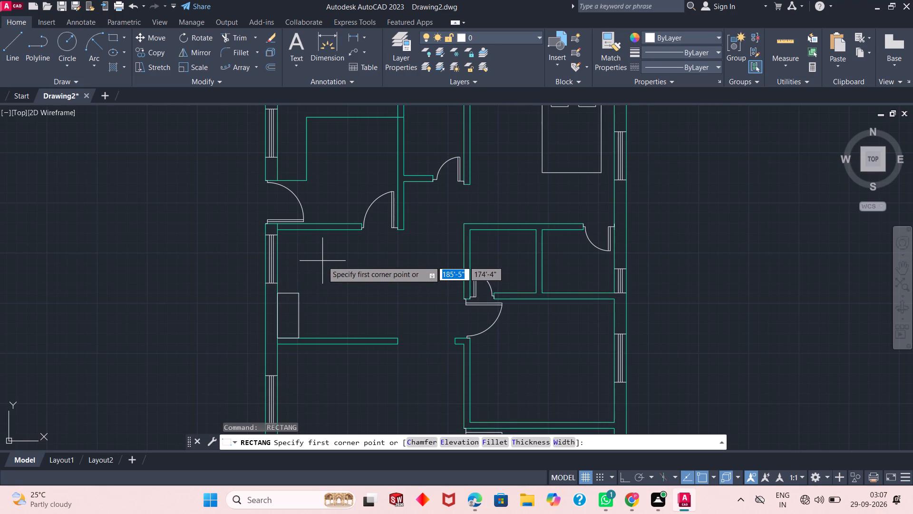
pyautogui.click(316, 256)
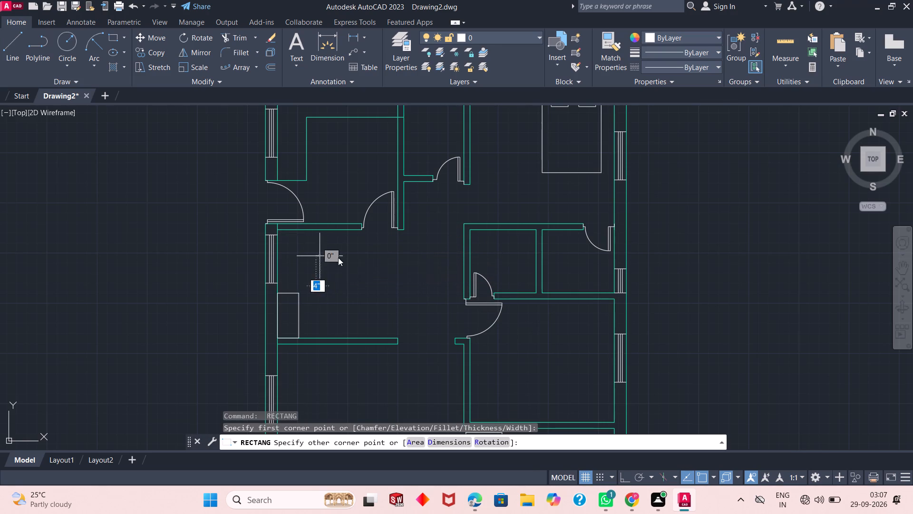
pyautogui.click(392, 296)
pyautogui.press('Escape')
pyautogui.press('Escape')
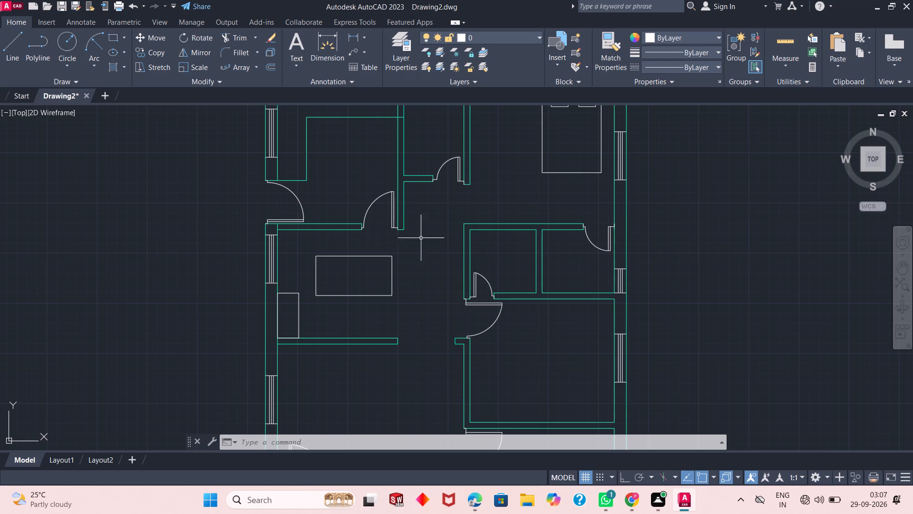
# With Ortho on, draw a 3' wide, 6'-3" tall three-line outline against the small room's outer left wall, starting at its lower-left corner.
pyautogui.click(13, 49)
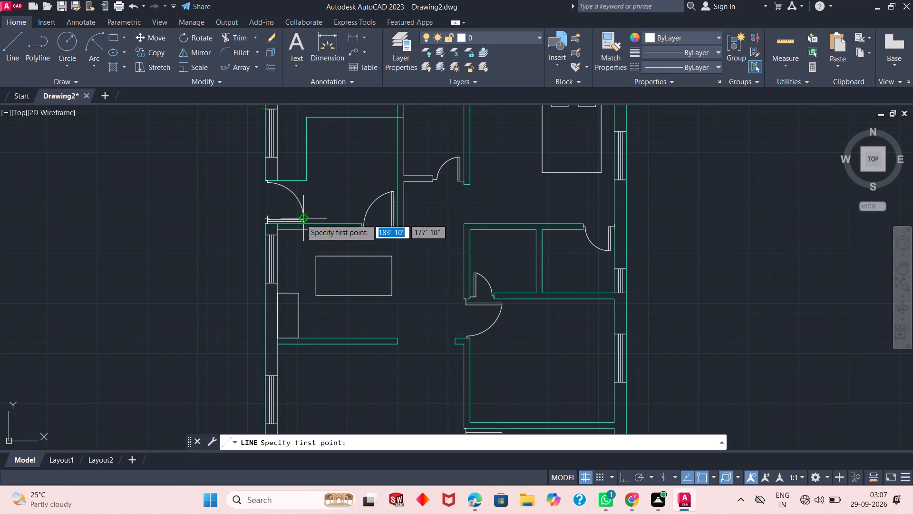
pyautogui.click(463, 299)
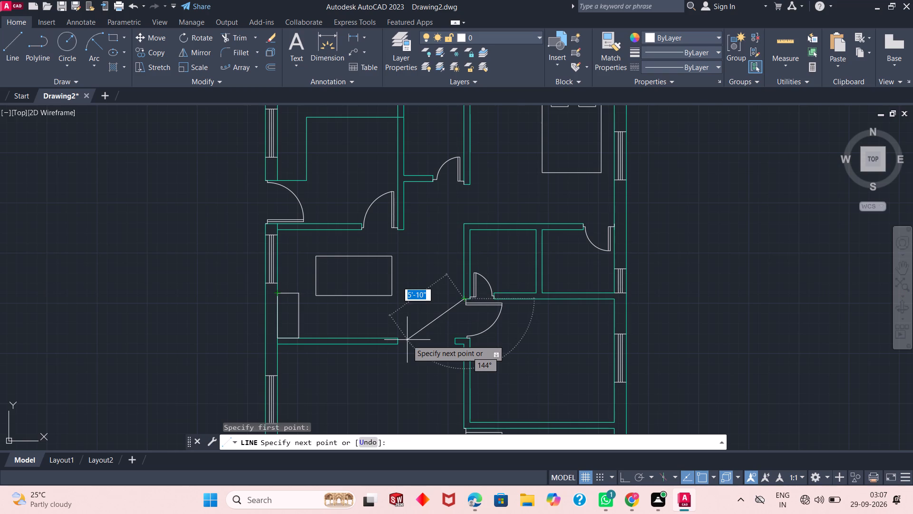
pyautogui.press('F8')
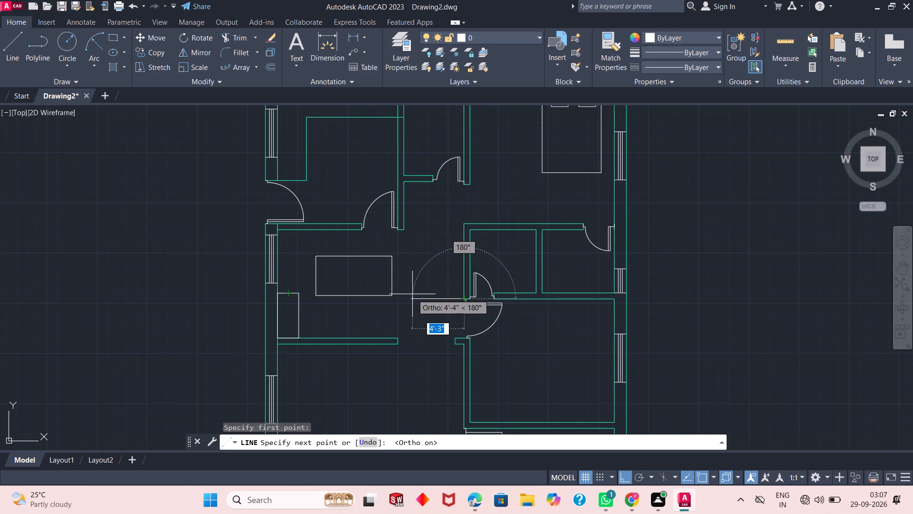
pyautogui.write('6"')
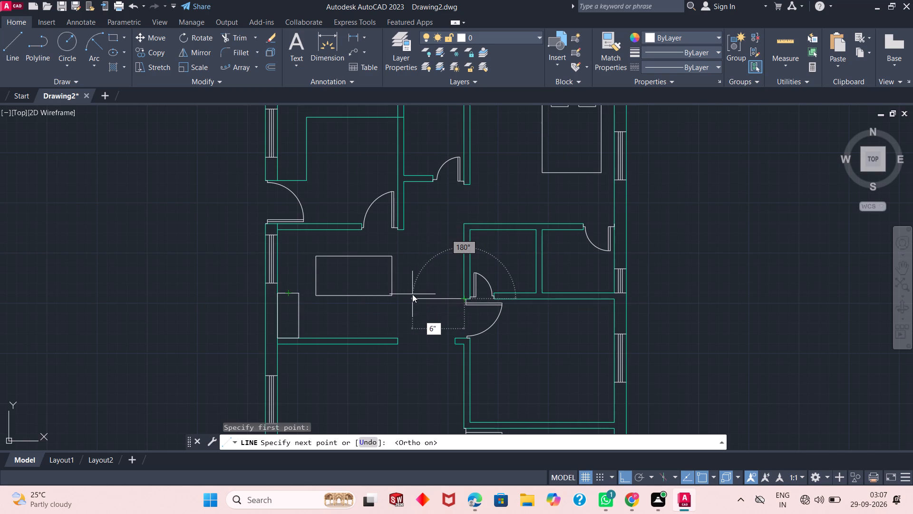
pyautogui.press('Return')
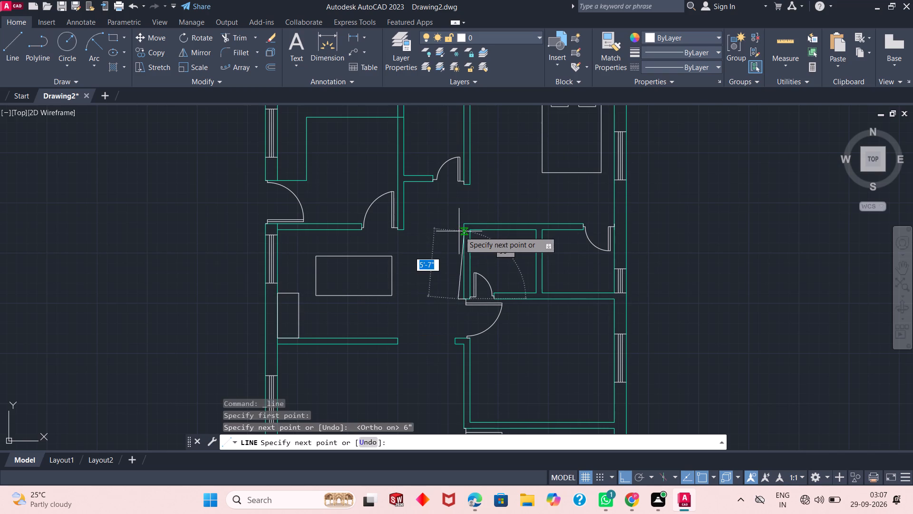
pyautogui.hotkey('ctrl', 'z')
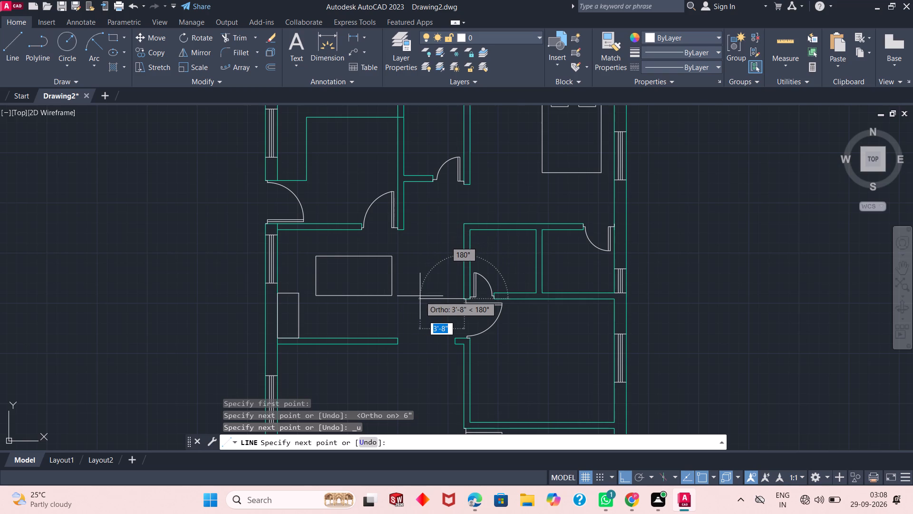
pyautogui.scroll(-3, 423, 296)
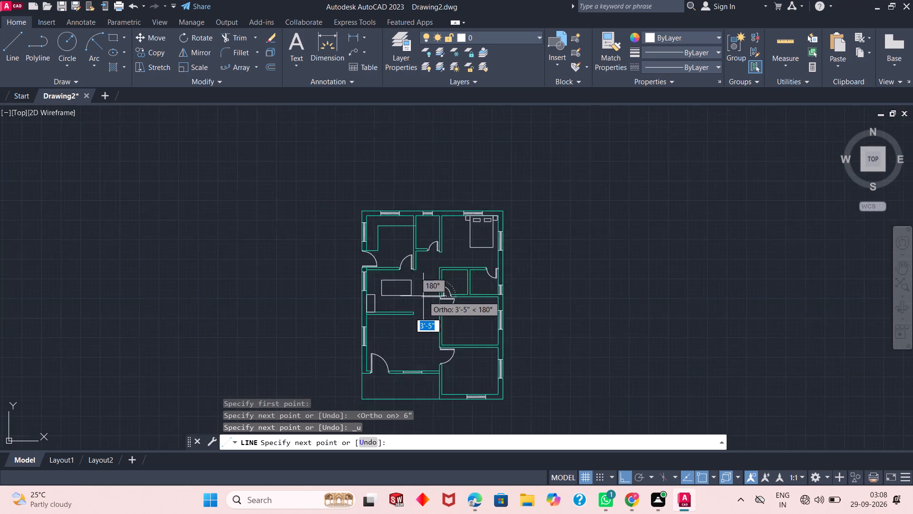
pyautogui.scroll(5, 423, 296)
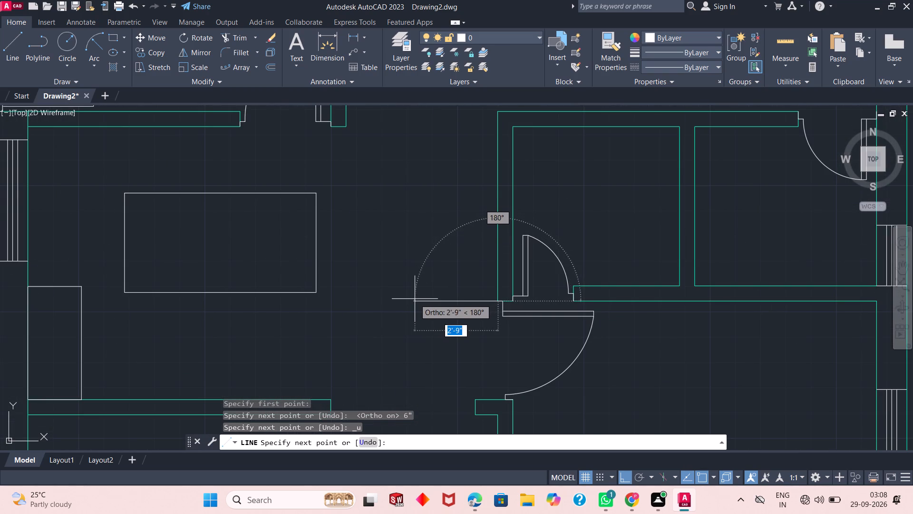
pyautogui.write("3'")
pyautogui.press('Return')
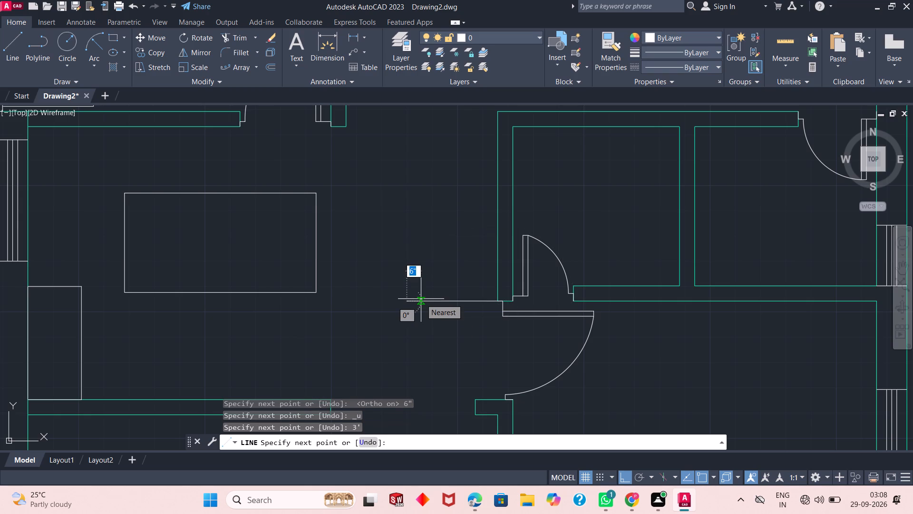
pyautogui.scroll(1, 408, 190)
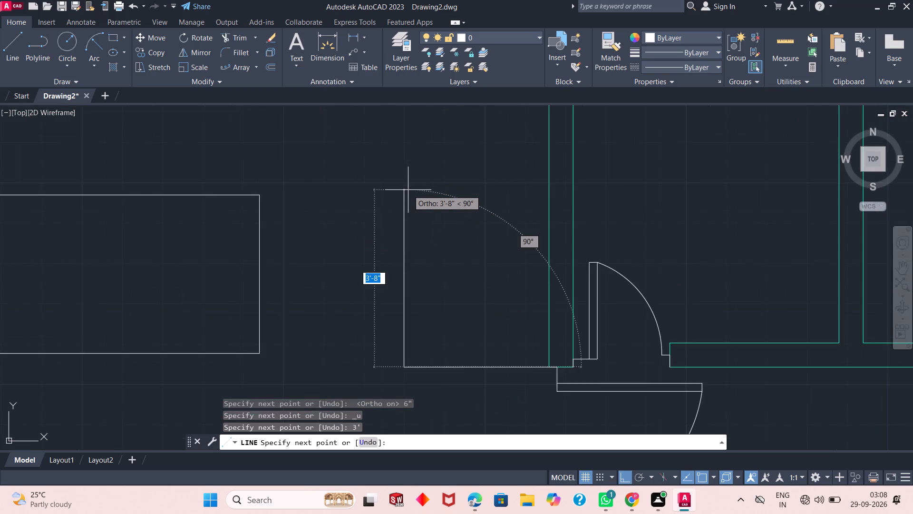
pyautogui.scroll(-2, 408, 190)
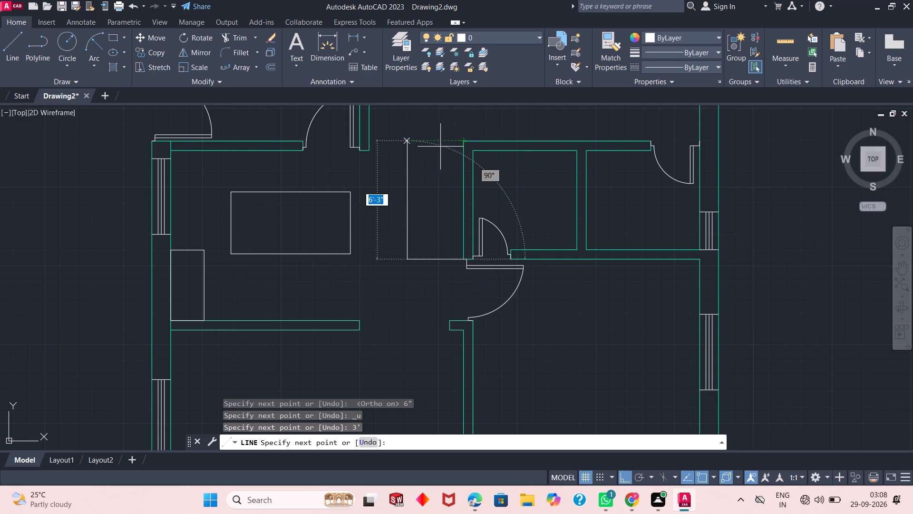
pyautogui.click(409, 144)
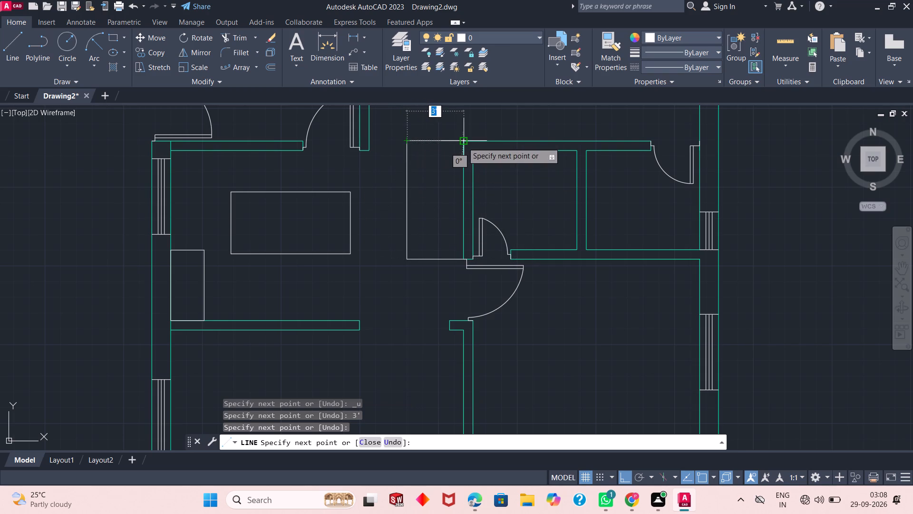
pyautogui.click(463, 142)
pyautogui.press('Escape')
pyautogui.press('Escape')
pyautogui.press('Escape')
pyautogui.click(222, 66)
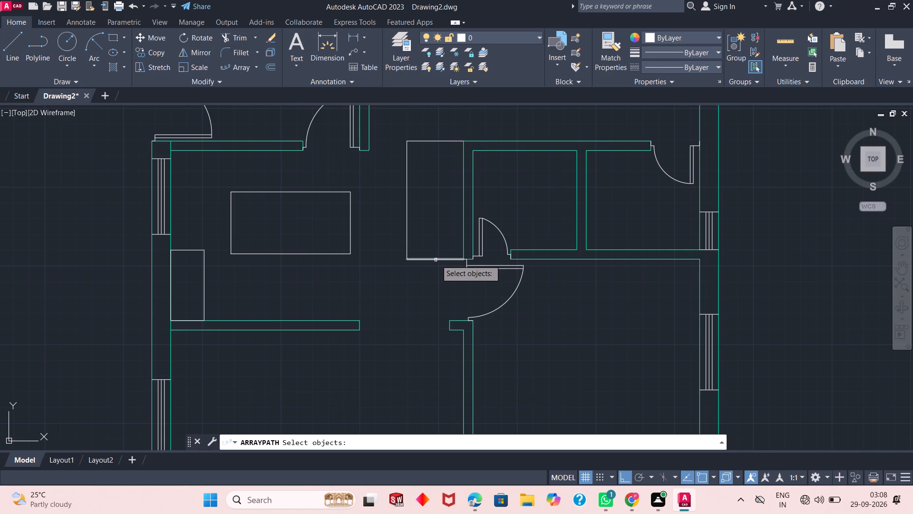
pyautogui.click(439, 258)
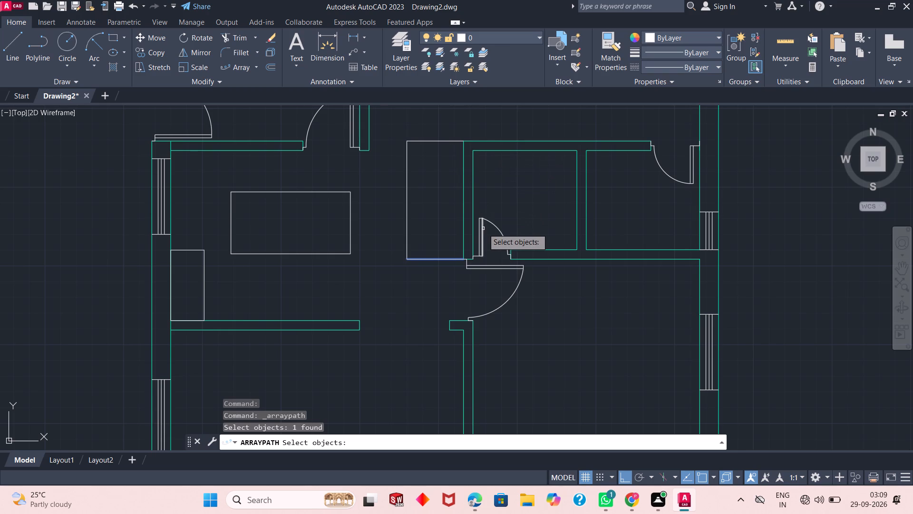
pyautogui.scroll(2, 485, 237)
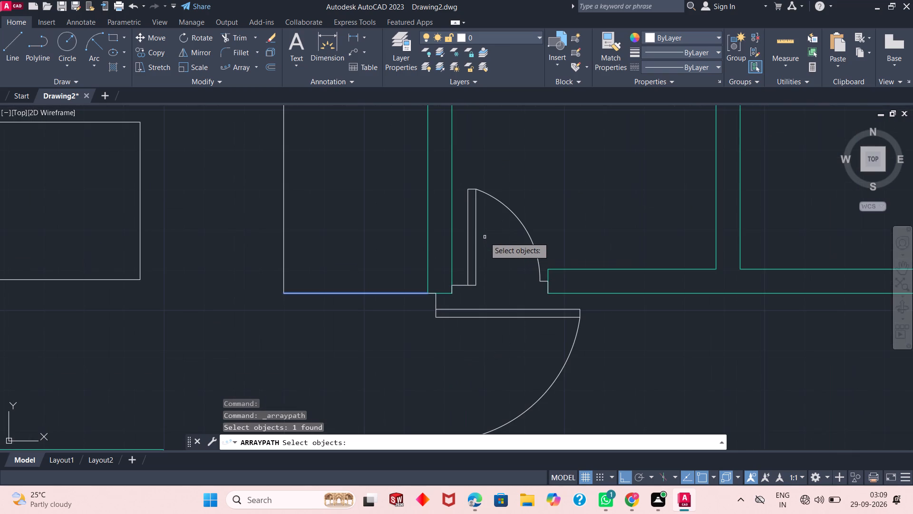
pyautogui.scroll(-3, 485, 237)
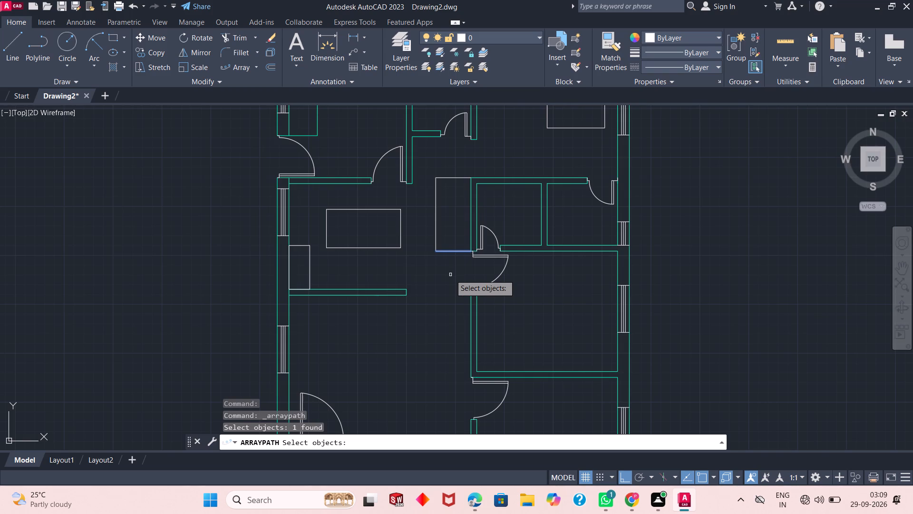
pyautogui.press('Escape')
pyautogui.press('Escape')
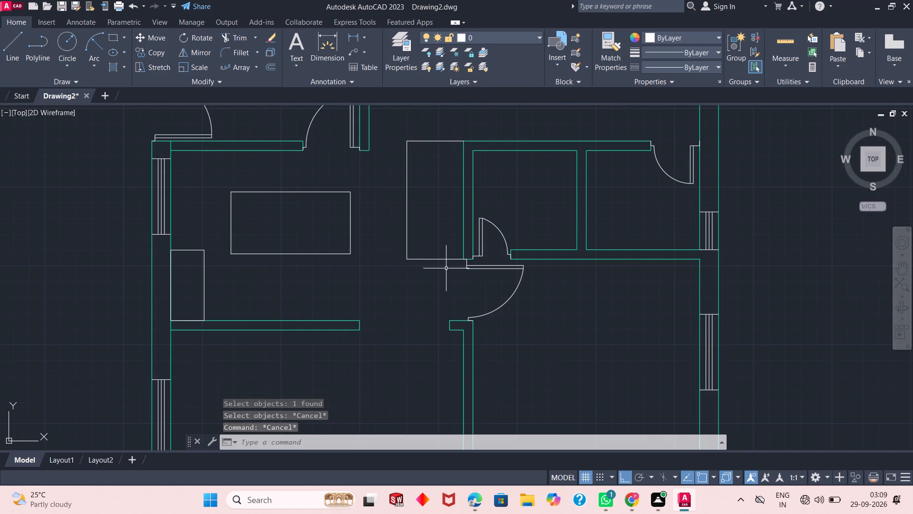
# Draw a vertical line 2" inside the new outline's left edge, from its top edge down to its bottom edge.
pyautogui.click(20, 46)
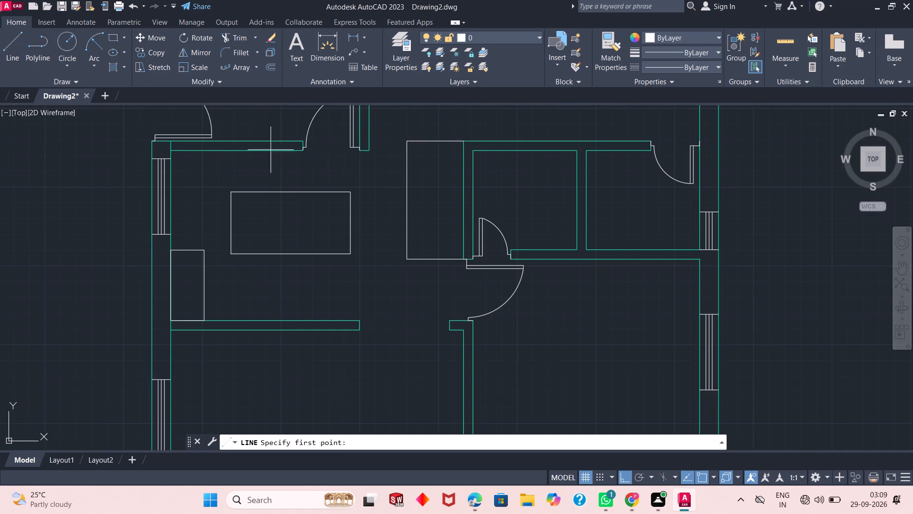
pyautogui.click(408, 142)
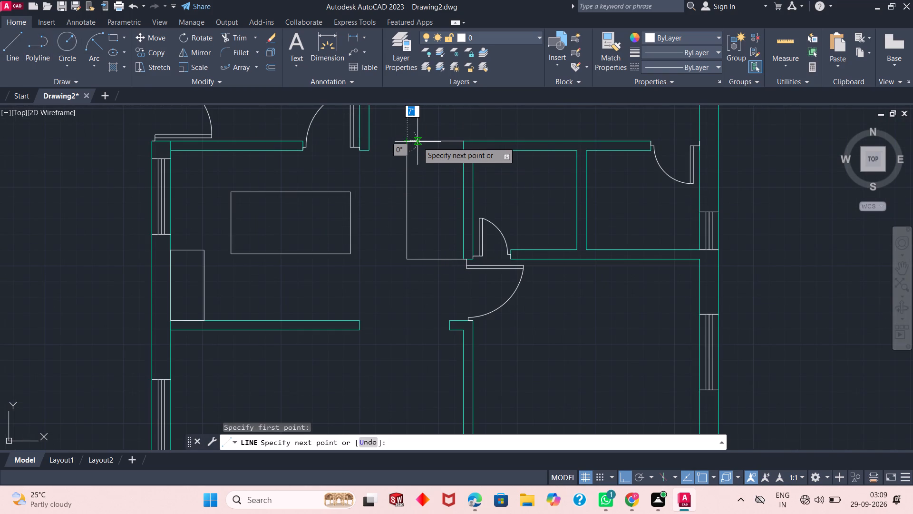
pyautogui.write('2"')
pyautogui.press('Return')
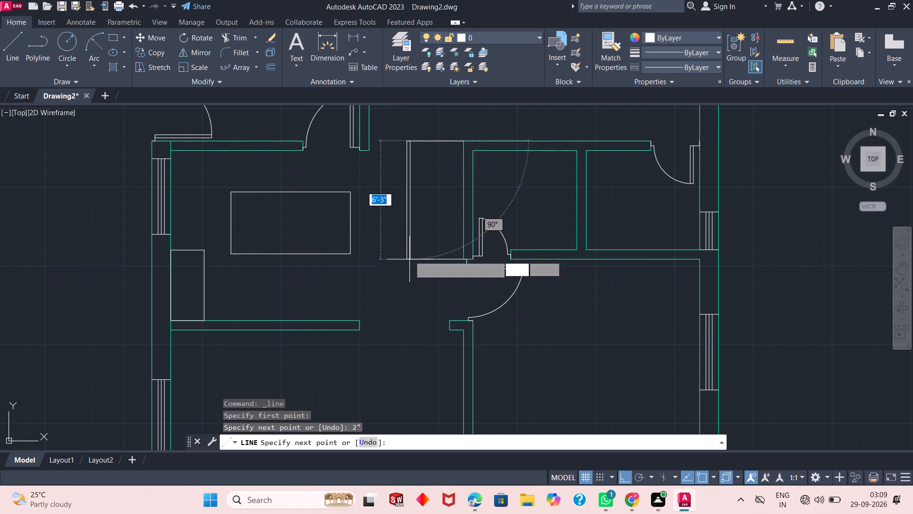
pyautogui.click(411, 259)
pyautogui.rightClick(409, 277)
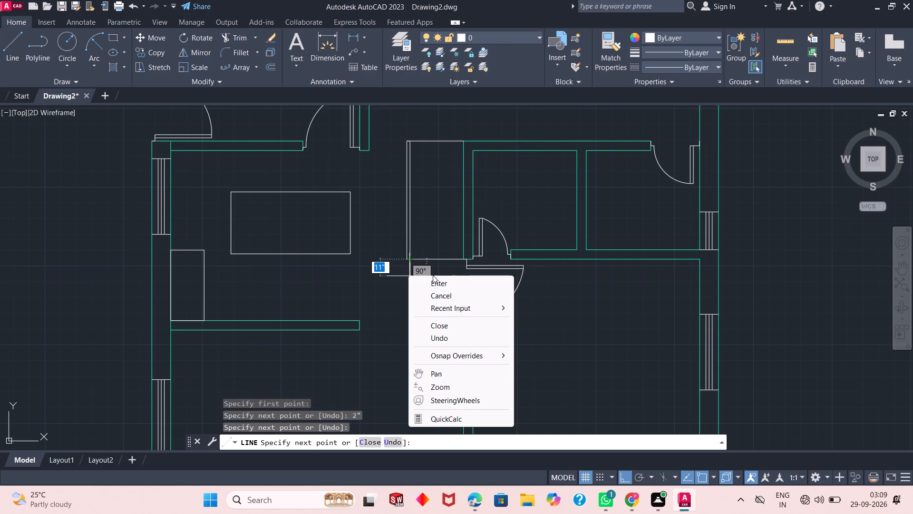
pyautogui.click(438, 279)
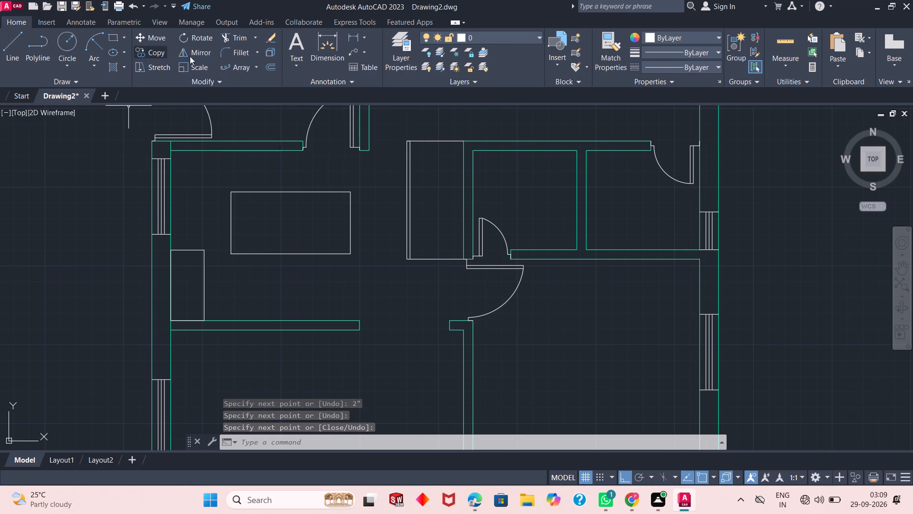
# Create a path array of the outline's bottom line, using the inner vertical line as the path.
pyautogui.click(229, 62)
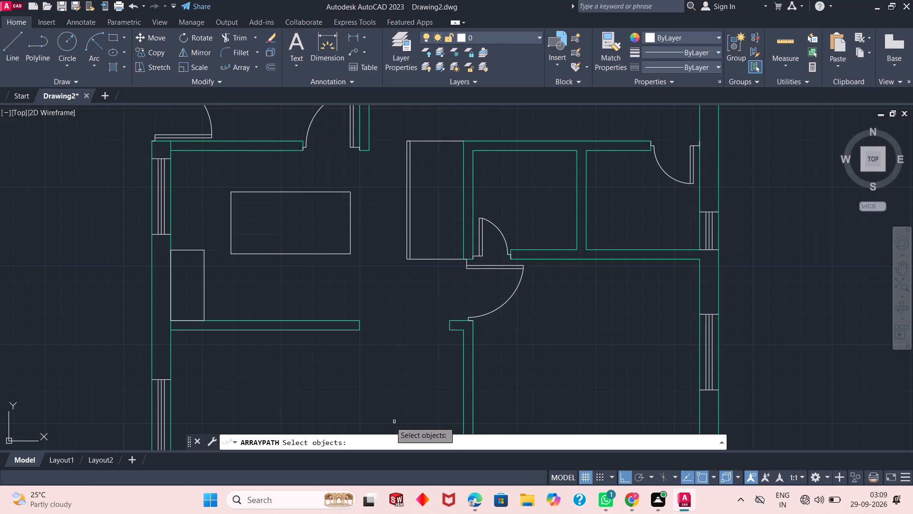
pyautogui.click(448, 260)
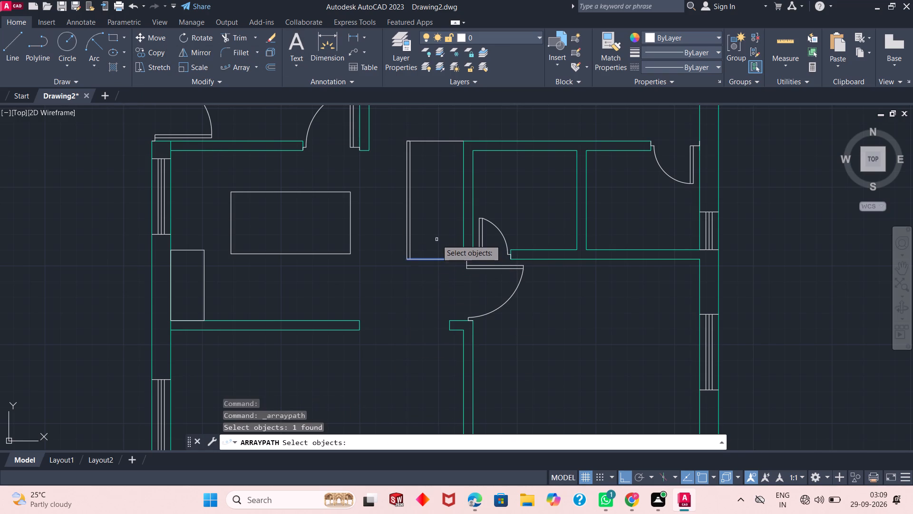
pyautogui.press('Return')
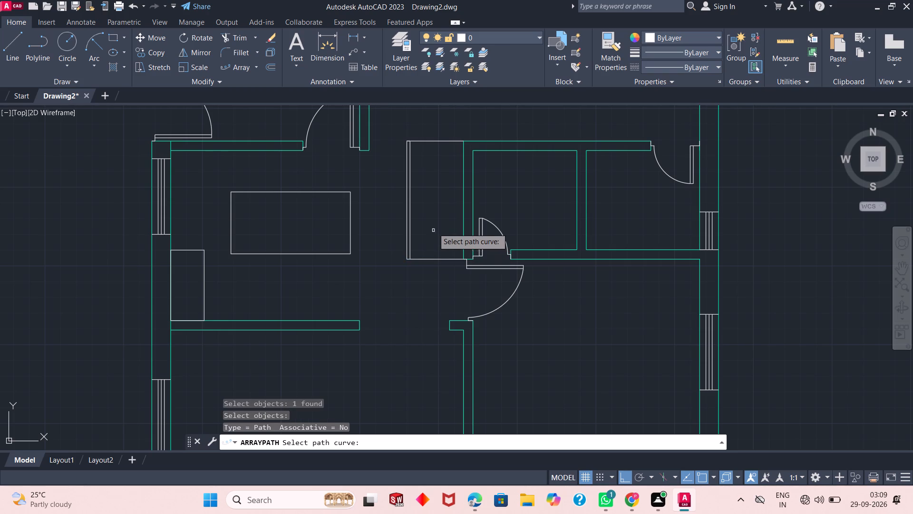
pyautogui.click(409, 199)
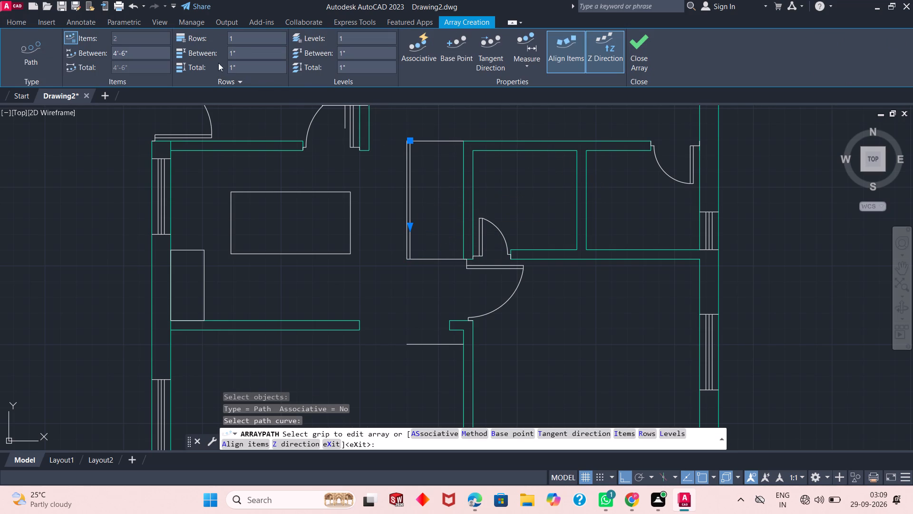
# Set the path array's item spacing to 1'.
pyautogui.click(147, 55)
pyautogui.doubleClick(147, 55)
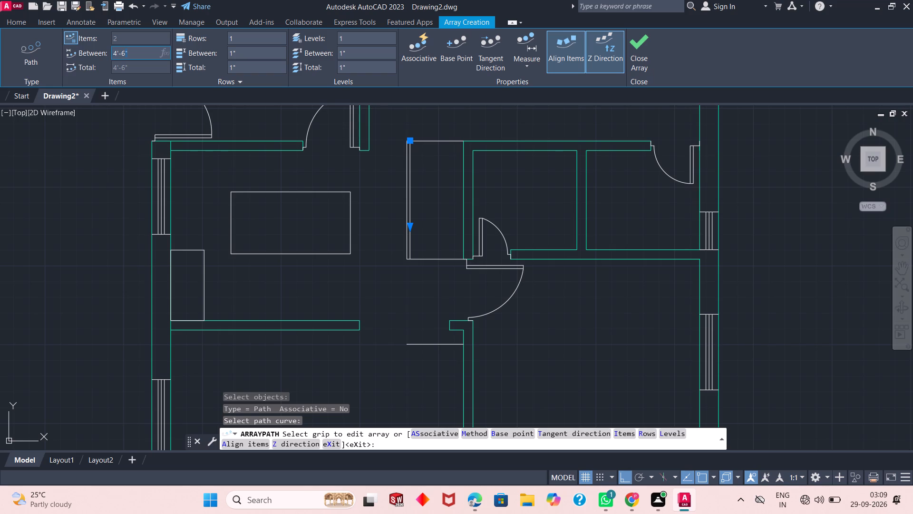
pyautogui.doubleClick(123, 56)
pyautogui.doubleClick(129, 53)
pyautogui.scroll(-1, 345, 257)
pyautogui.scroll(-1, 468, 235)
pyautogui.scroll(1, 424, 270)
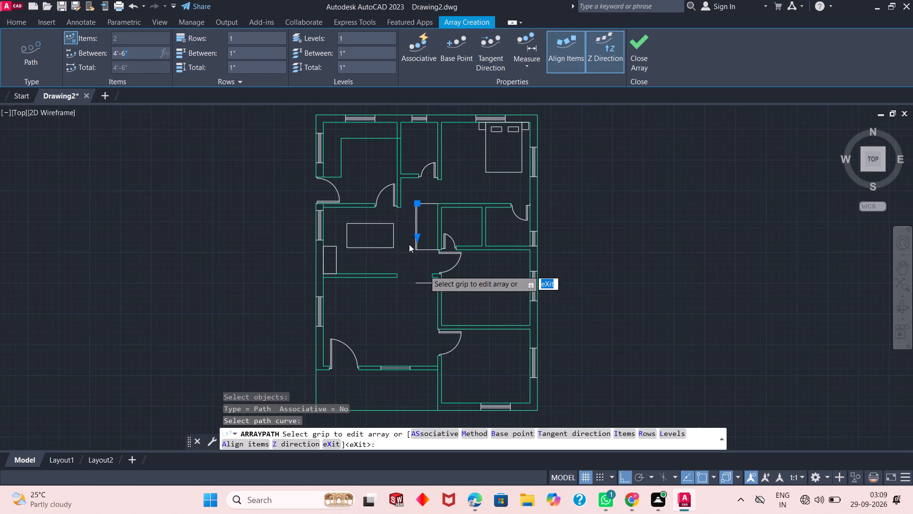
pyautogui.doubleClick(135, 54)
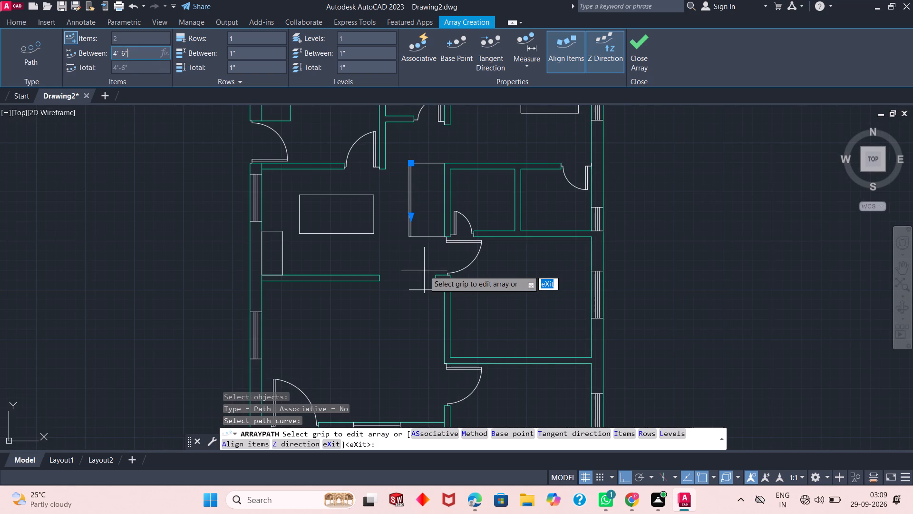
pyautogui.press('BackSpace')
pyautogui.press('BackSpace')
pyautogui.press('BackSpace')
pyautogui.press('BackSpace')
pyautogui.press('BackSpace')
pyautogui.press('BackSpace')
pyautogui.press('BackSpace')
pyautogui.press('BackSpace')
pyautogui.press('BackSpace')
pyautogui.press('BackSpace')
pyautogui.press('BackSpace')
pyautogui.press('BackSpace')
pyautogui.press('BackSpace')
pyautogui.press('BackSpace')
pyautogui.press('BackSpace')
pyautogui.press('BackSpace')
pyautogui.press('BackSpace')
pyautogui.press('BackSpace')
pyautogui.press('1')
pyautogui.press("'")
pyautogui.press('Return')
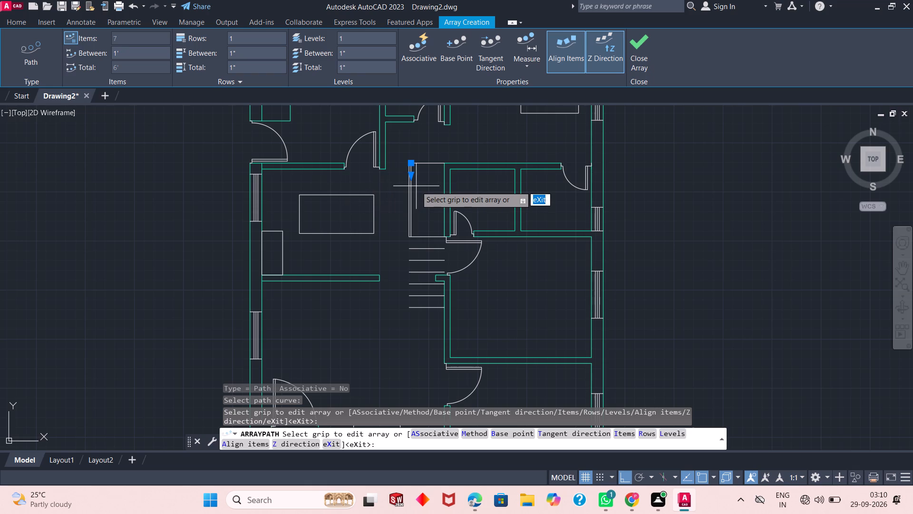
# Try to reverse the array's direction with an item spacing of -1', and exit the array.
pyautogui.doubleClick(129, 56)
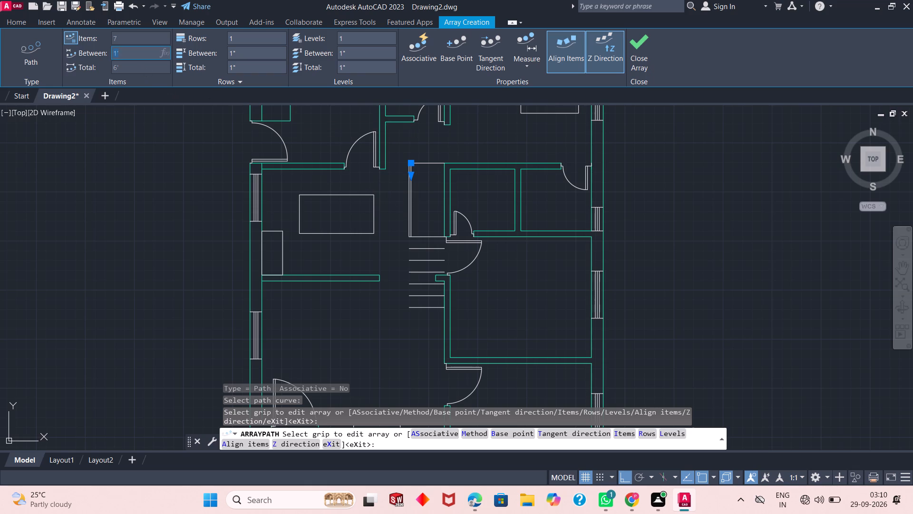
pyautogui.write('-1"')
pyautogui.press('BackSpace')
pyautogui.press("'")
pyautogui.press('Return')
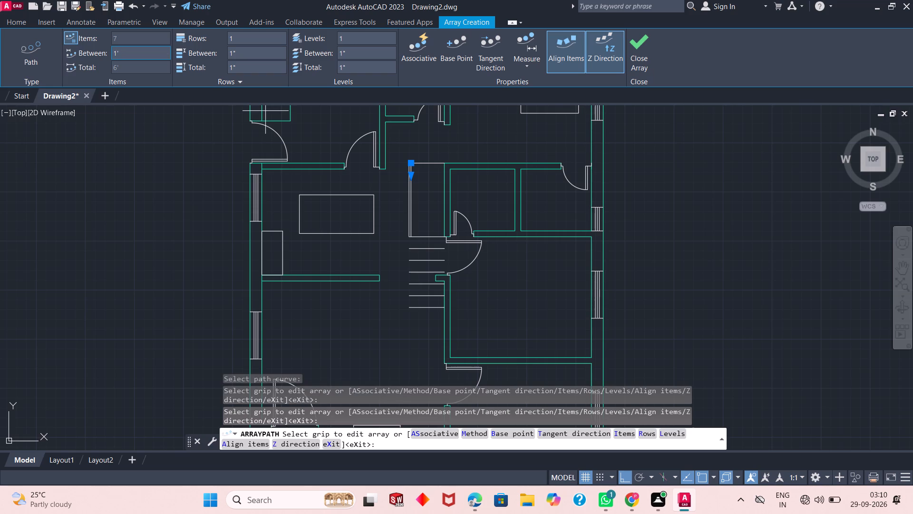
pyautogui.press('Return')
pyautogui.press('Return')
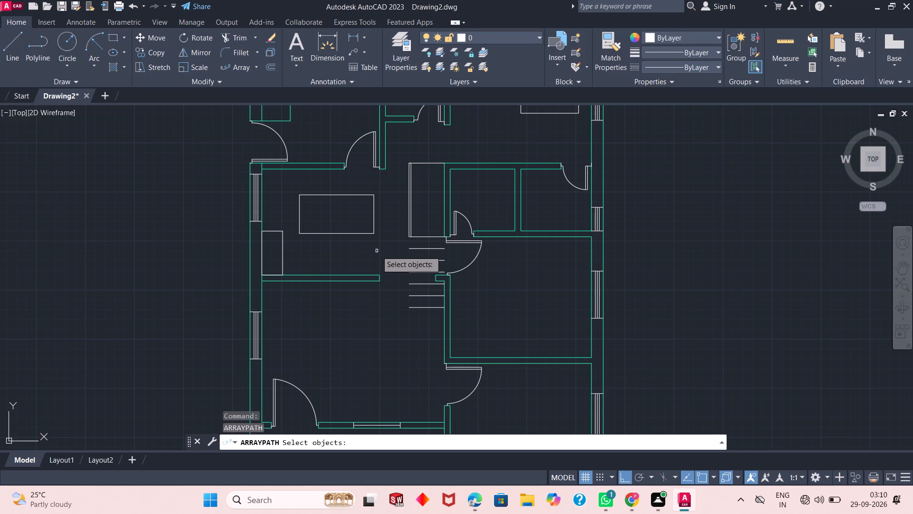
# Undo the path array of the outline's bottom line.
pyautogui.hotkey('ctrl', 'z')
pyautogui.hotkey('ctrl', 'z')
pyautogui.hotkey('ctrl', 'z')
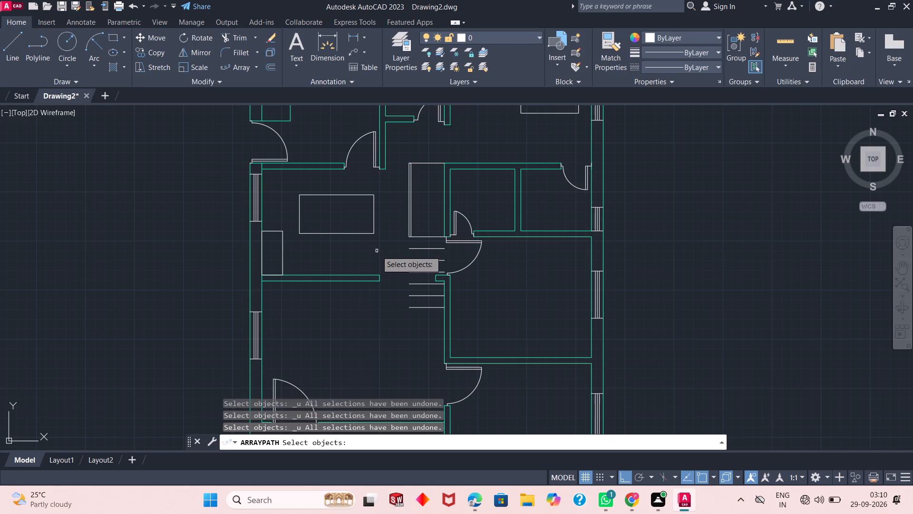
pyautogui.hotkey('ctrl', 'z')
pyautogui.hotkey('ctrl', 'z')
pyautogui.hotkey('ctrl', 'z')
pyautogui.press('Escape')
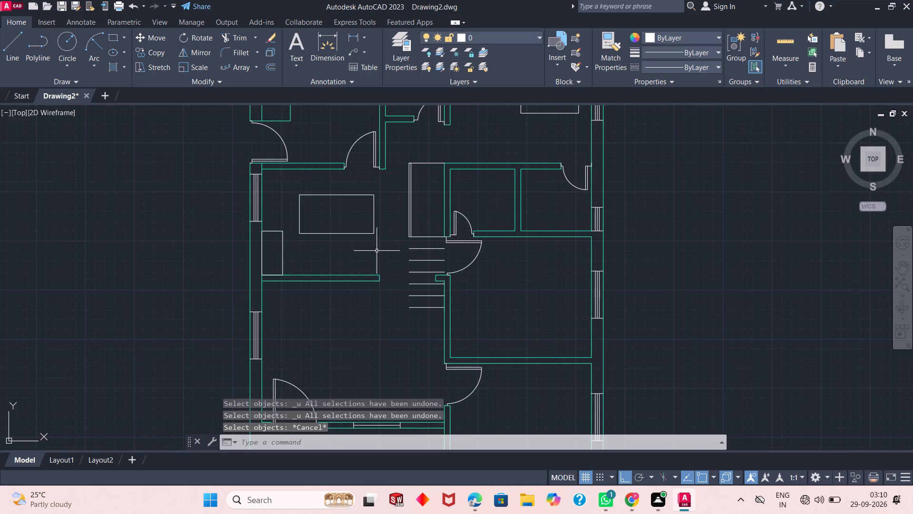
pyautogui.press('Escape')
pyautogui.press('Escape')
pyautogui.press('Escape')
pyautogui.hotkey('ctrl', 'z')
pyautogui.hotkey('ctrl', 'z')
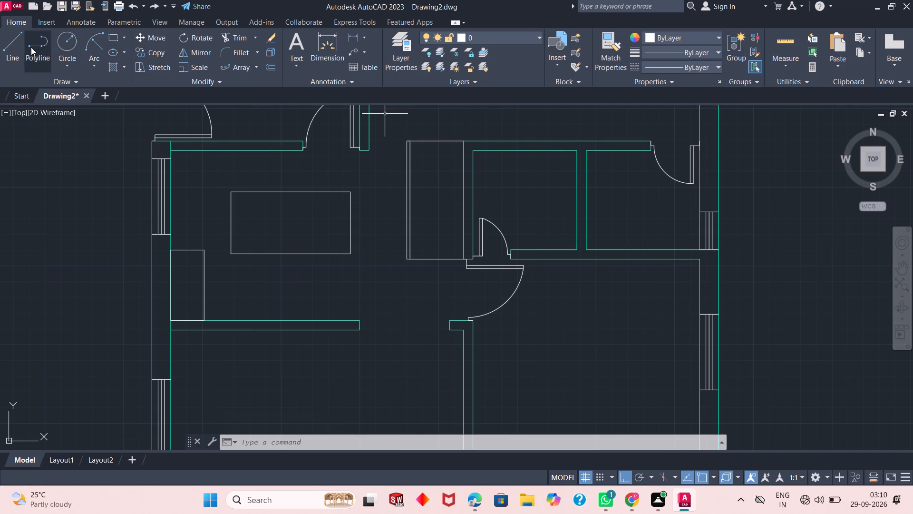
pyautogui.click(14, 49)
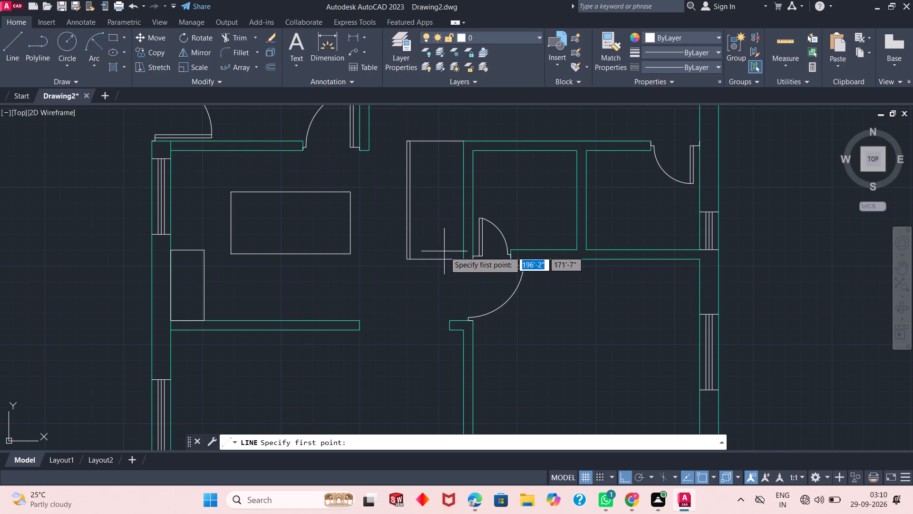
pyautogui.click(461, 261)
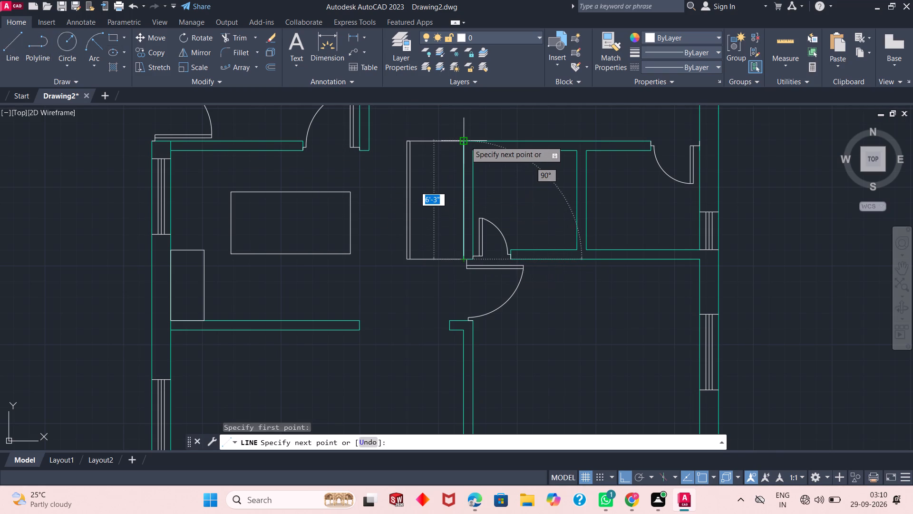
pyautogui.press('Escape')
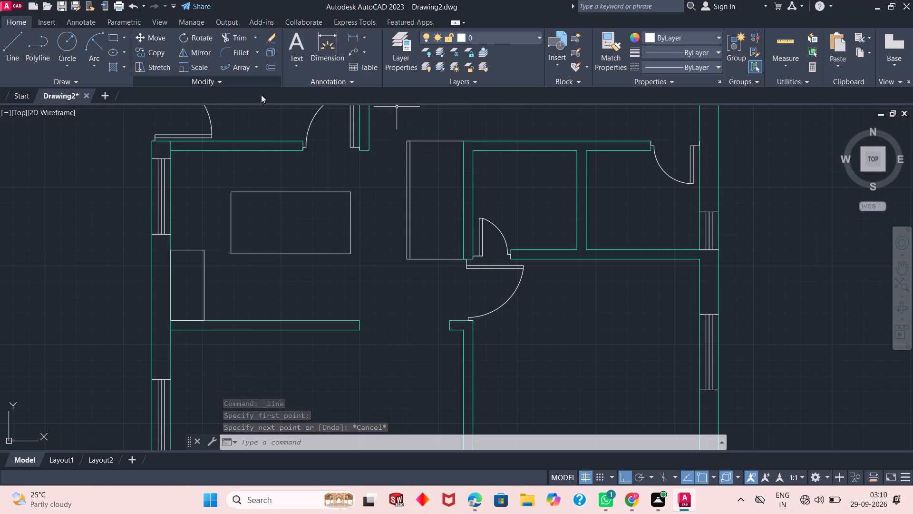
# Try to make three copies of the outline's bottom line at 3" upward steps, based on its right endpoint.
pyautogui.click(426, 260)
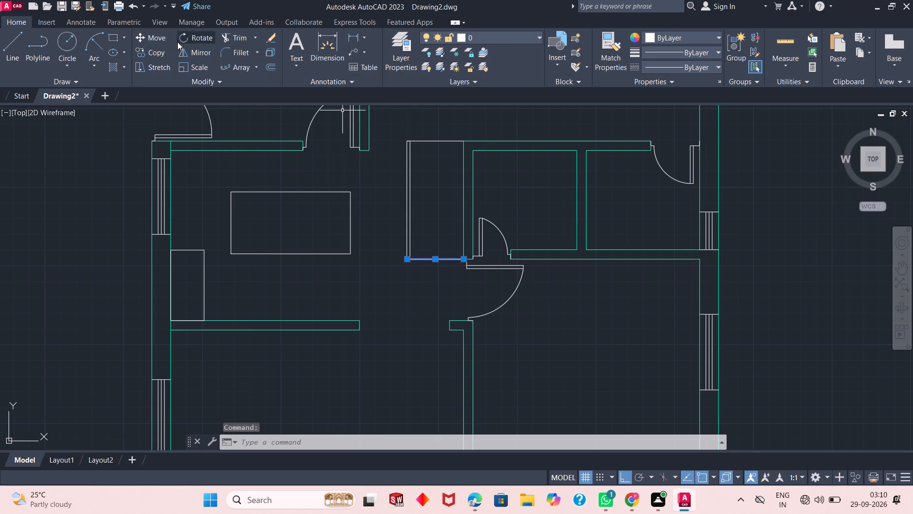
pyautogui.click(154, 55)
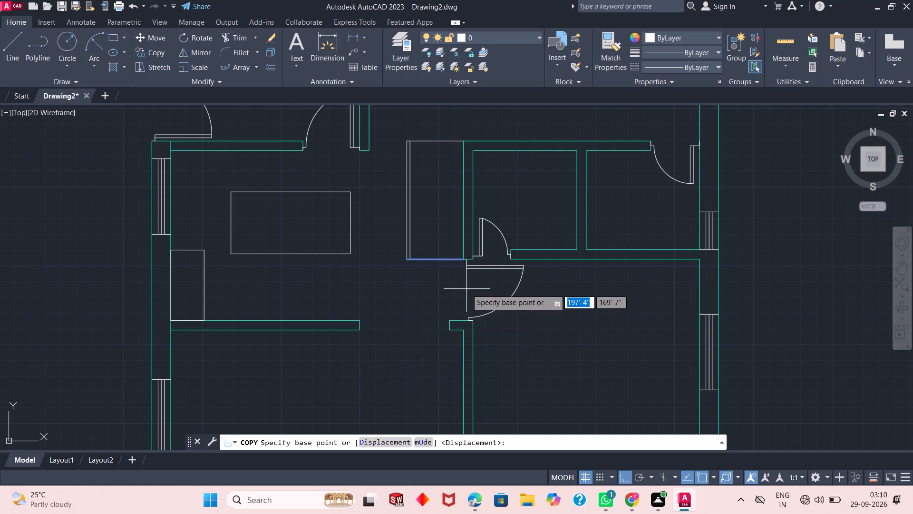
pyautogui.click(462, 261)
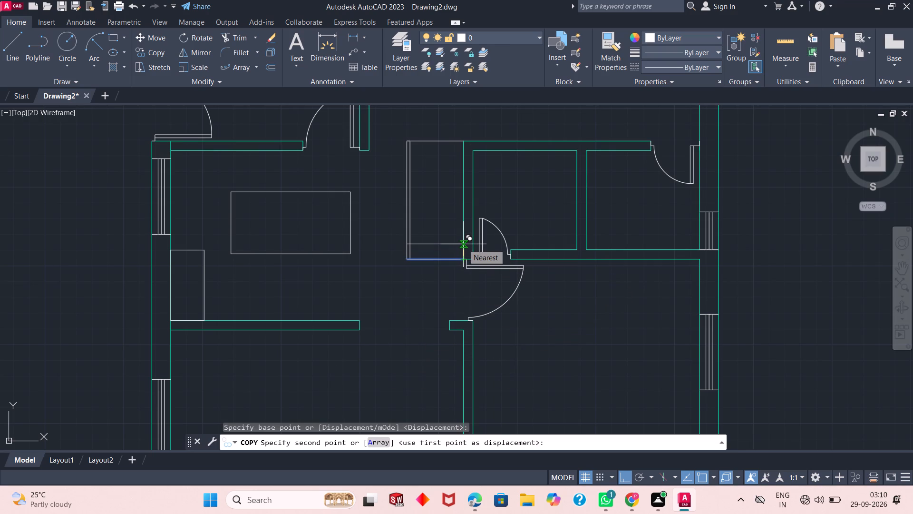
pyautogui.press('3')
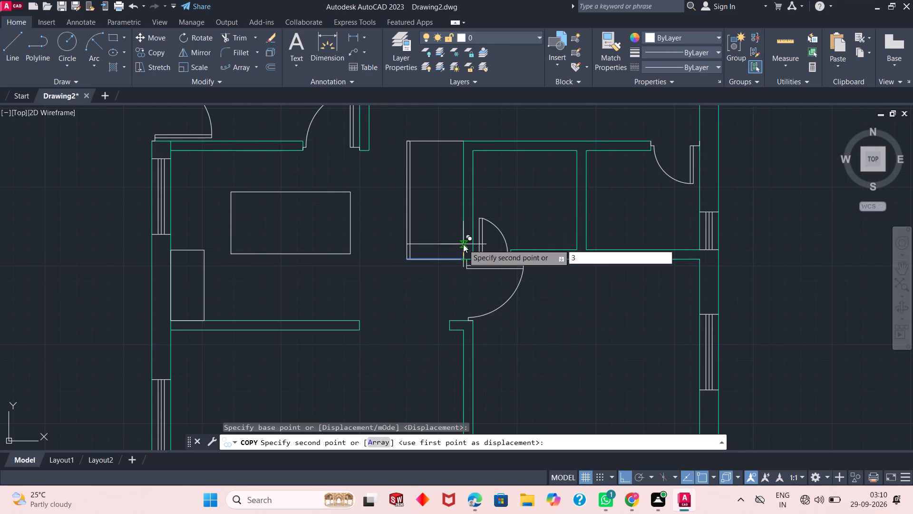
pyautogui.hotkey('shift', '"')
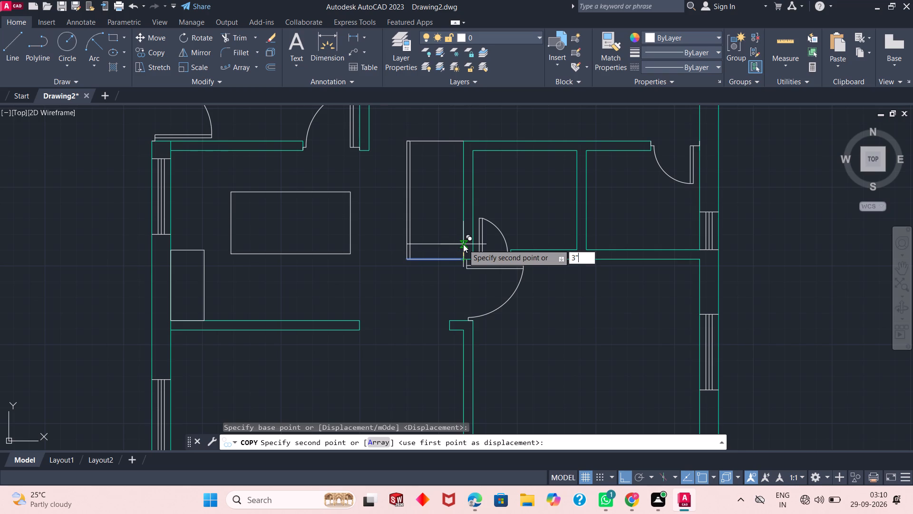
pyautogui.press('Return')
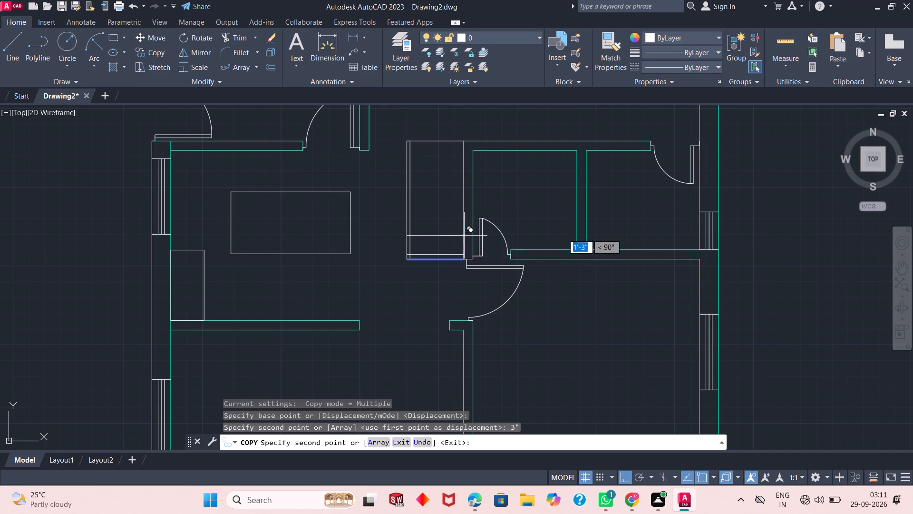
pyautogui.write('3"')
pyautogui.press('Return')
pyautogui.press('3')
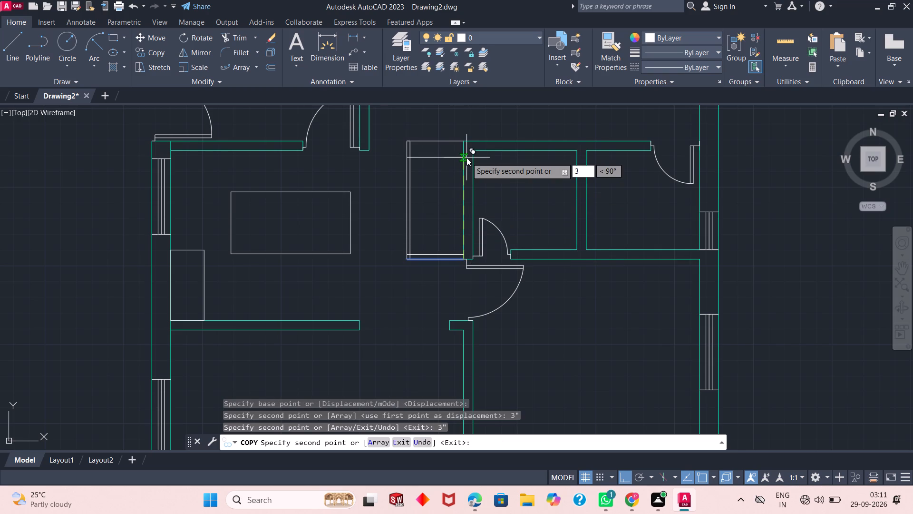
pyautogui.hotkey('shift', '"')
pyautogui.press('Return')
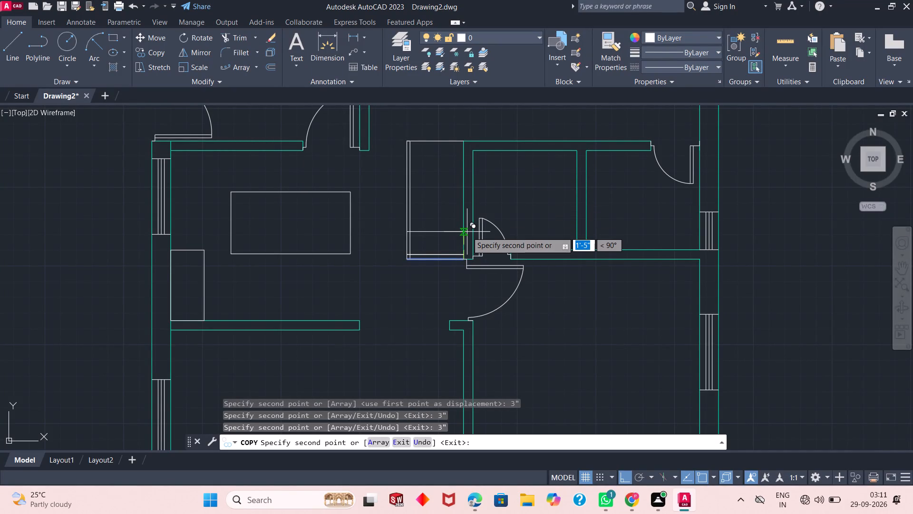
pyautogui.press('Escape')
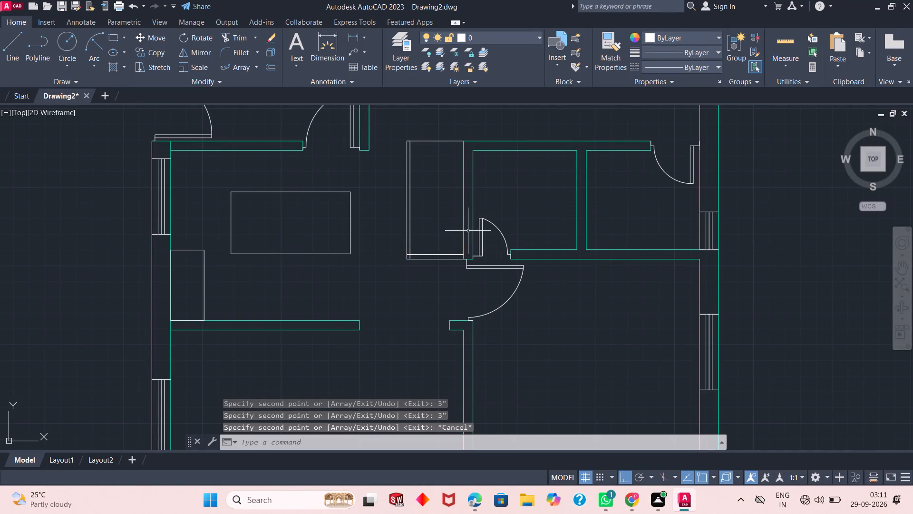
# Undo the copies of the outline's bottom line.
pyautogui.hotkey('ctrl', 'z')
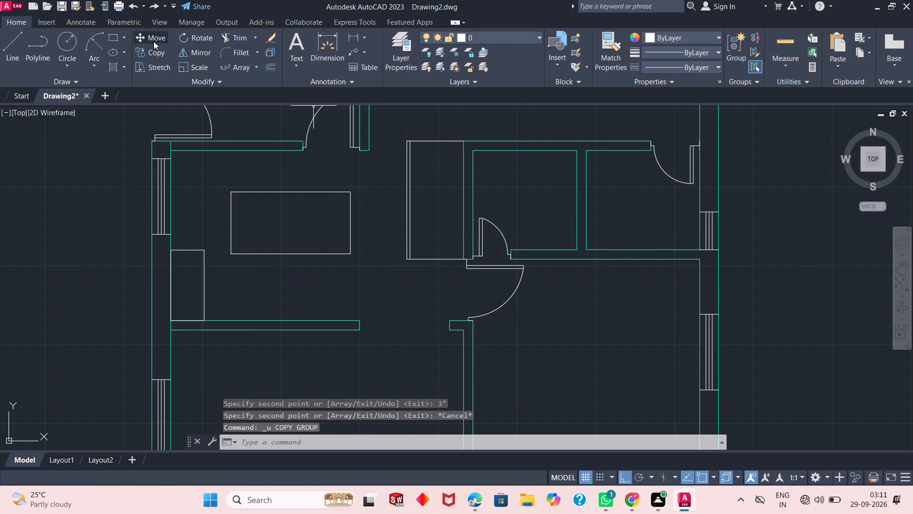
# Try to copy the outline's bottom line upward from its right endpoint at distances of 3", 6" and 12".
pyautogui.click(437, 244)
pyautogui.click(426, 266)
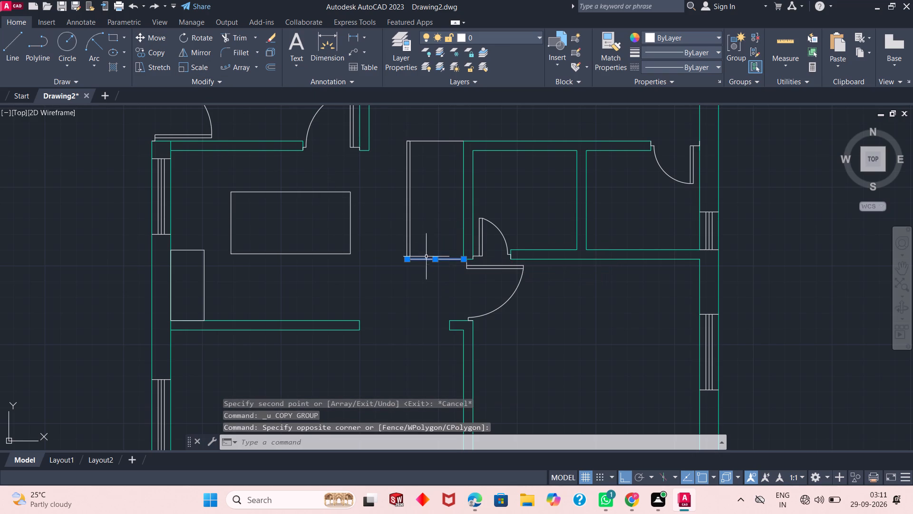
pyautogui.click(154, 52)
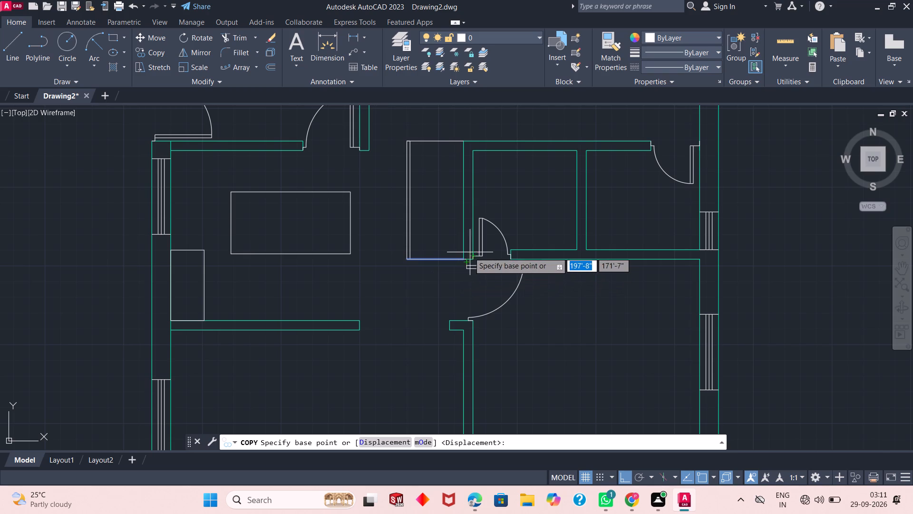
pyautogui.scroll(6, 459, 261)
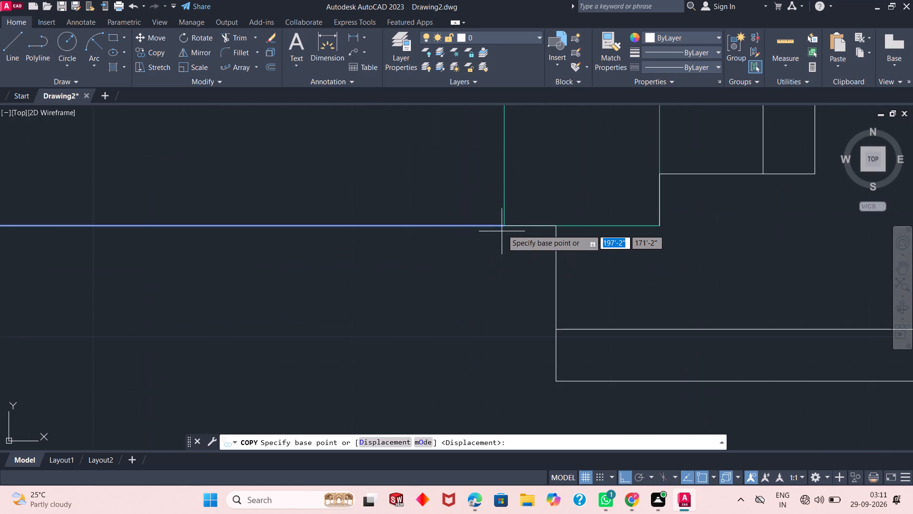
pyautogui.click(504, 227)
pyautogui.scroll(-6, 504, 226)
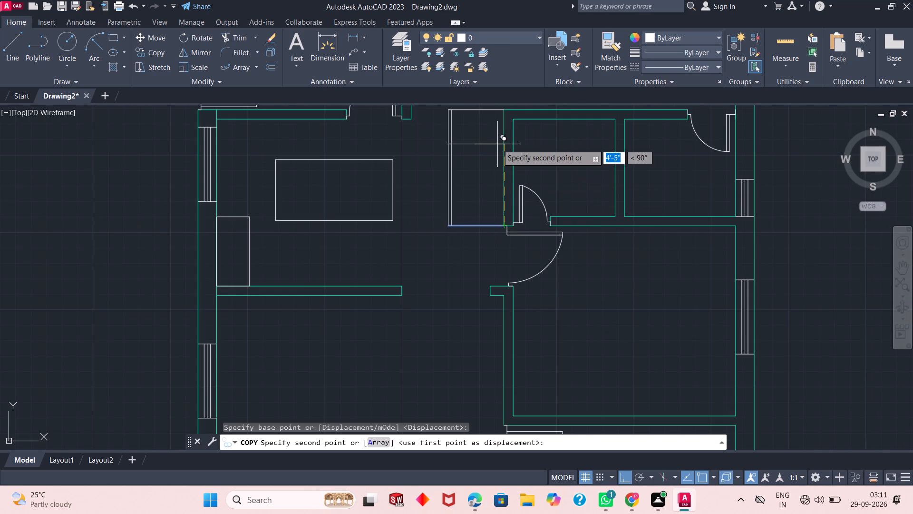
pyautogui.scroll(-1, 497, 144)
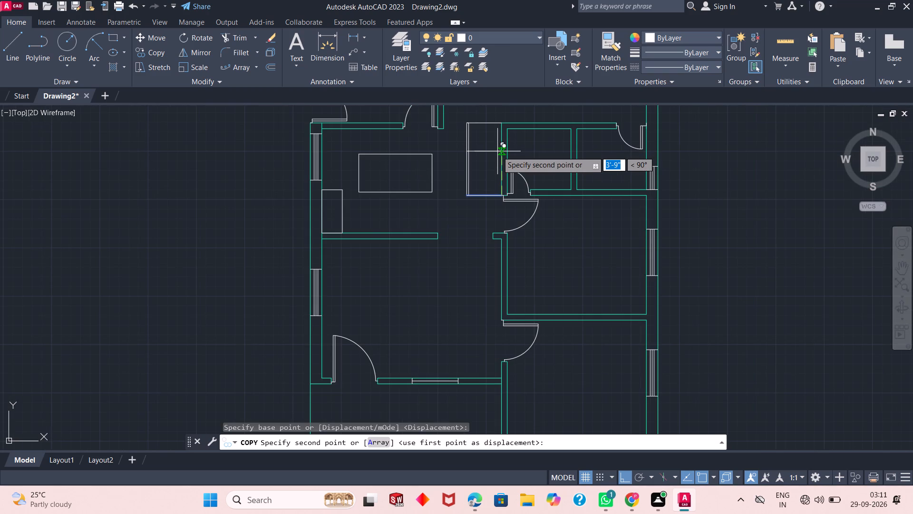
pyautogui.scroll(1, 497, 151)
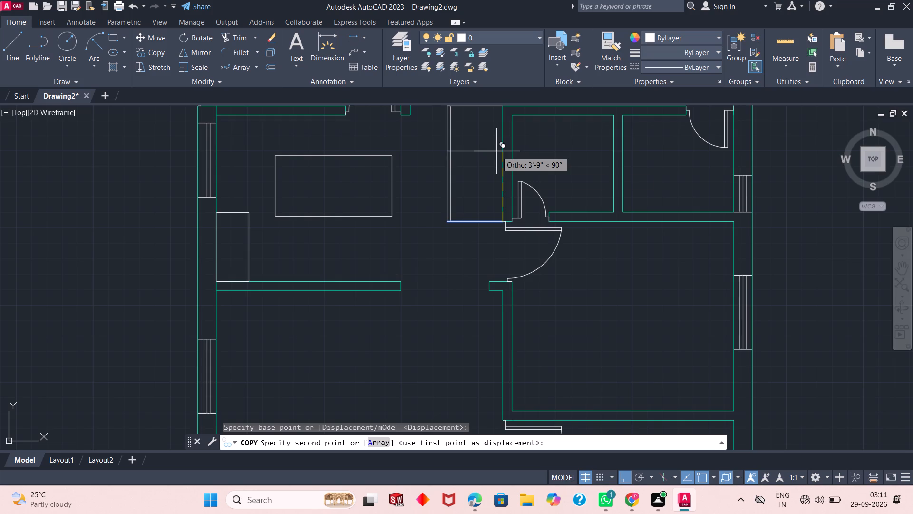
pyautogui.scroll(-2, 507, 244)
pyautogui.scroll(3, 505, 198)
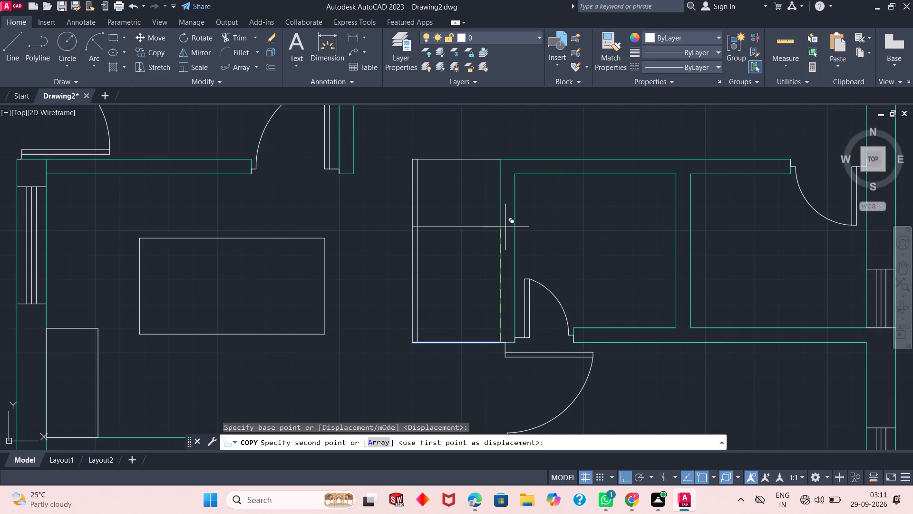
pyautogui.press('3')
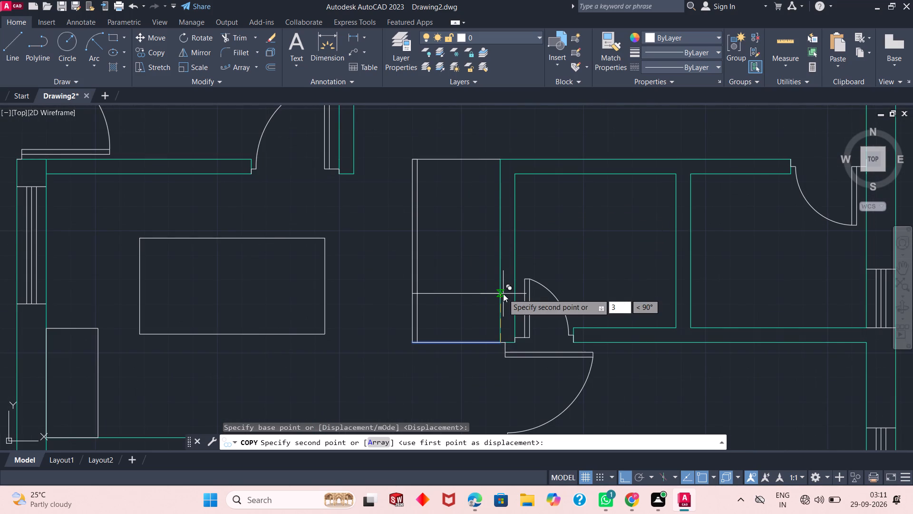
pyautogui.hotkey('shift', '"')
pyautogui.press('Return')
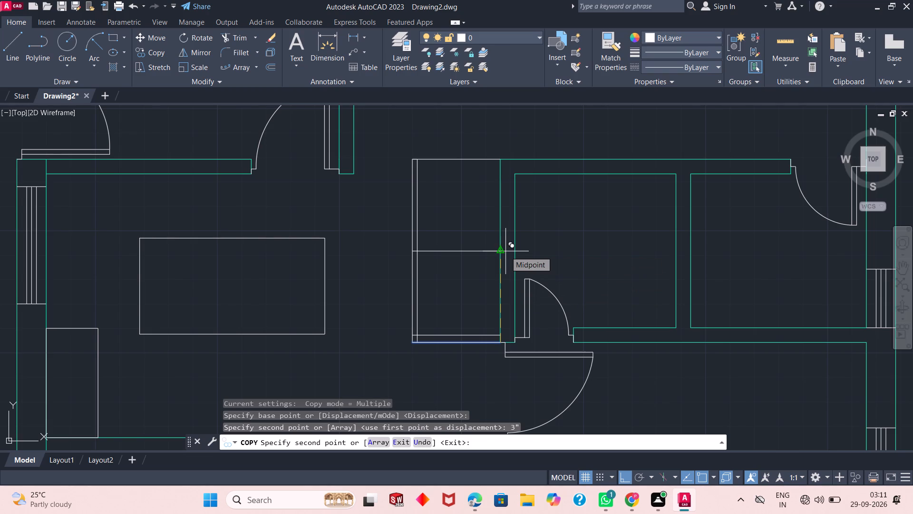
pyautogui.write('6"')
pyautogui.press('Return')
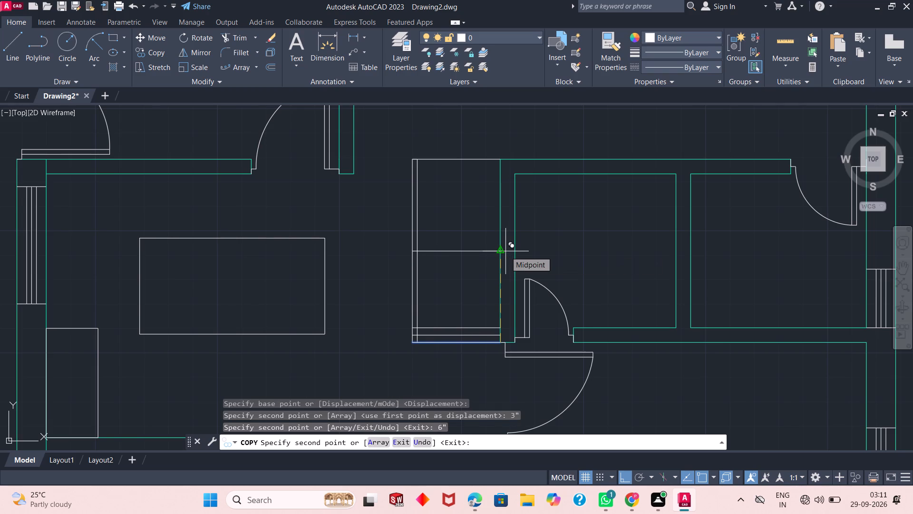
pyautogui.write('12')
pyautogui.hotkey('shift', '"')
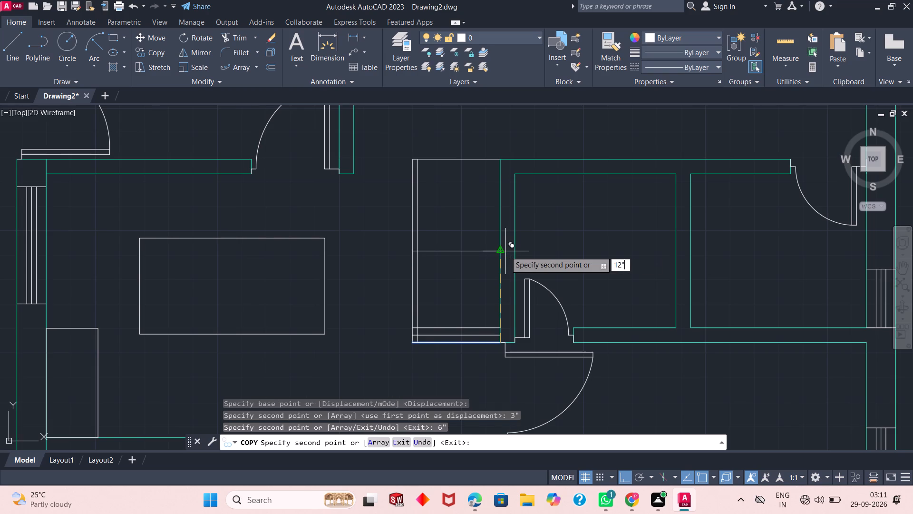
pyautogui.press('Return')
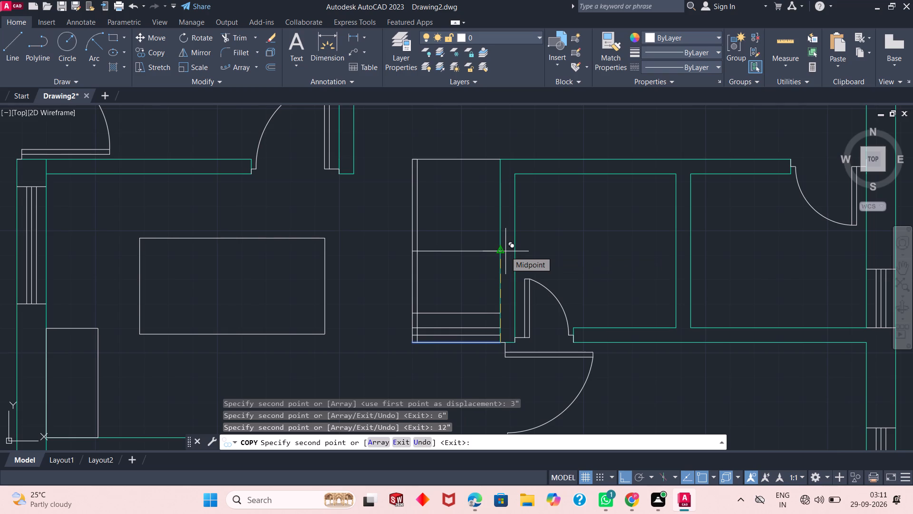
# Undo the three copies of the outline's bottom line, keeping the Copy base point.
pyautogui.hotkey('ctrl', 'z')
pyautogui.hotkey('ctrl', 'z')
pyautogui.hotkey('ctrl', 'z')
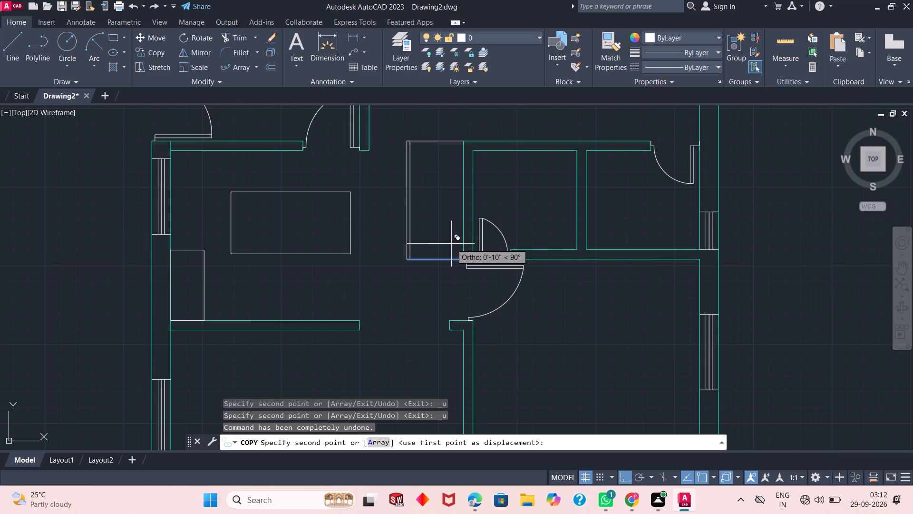
# Copy the outline's bottom line upward at 6" and 12" from the base point, and finish the Copy command.
pyautogui.write('6"')
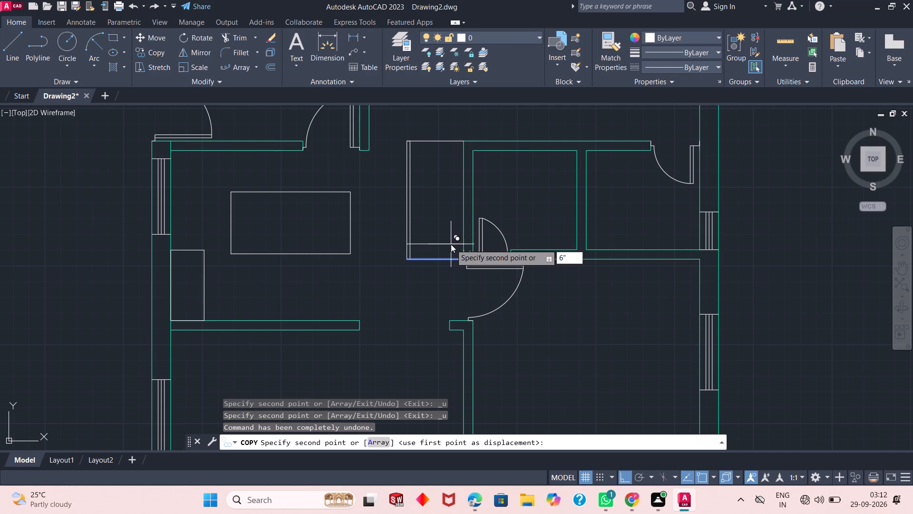
pyautogui.press('Return')
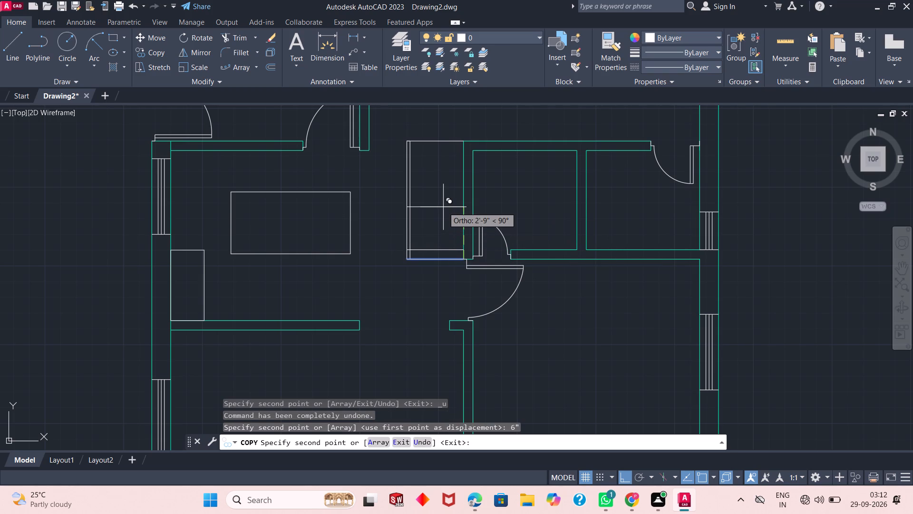
pyautogui.write('12"')
pyautogui.press('Return')
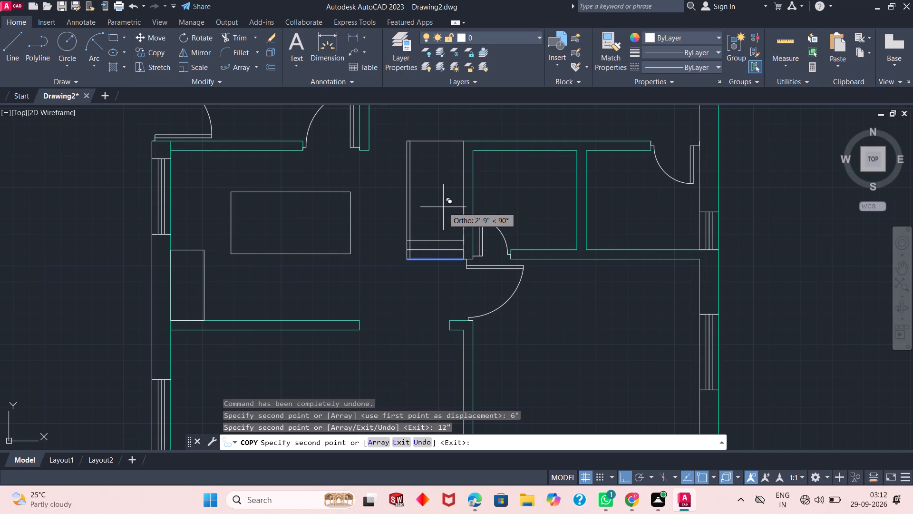
pyautogui.press('Return')
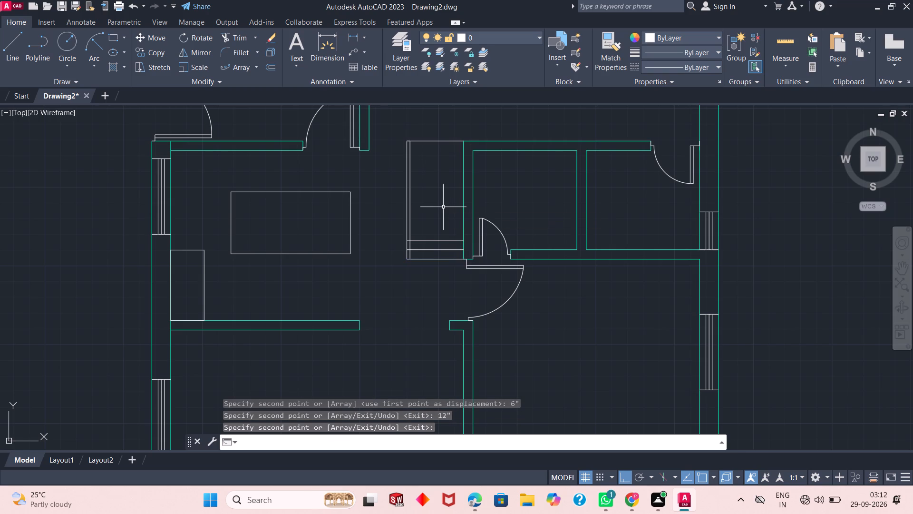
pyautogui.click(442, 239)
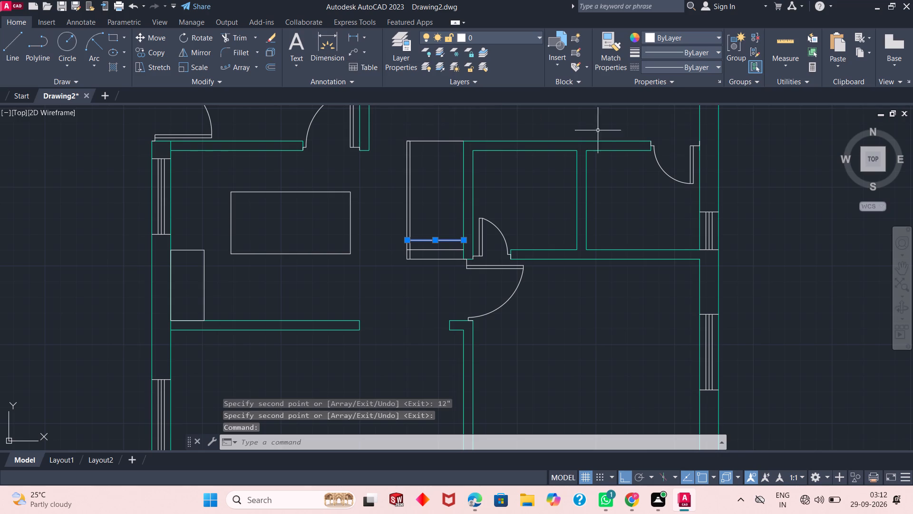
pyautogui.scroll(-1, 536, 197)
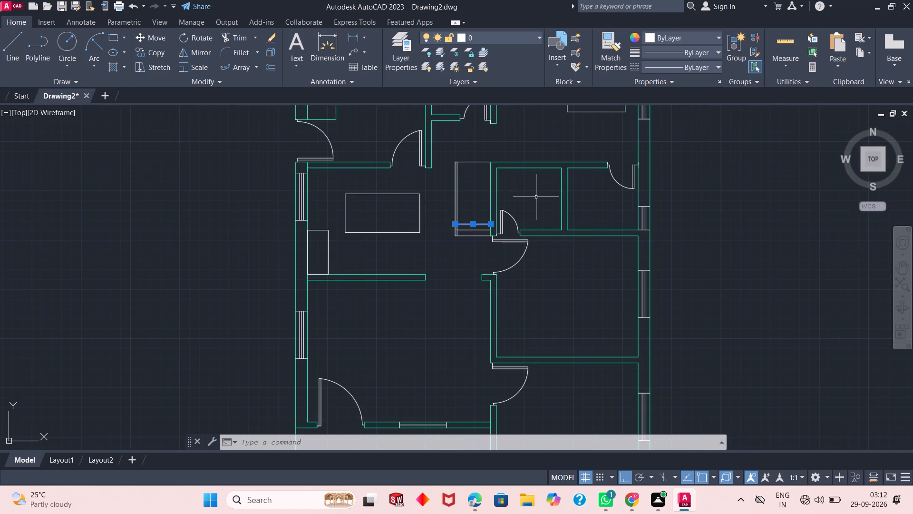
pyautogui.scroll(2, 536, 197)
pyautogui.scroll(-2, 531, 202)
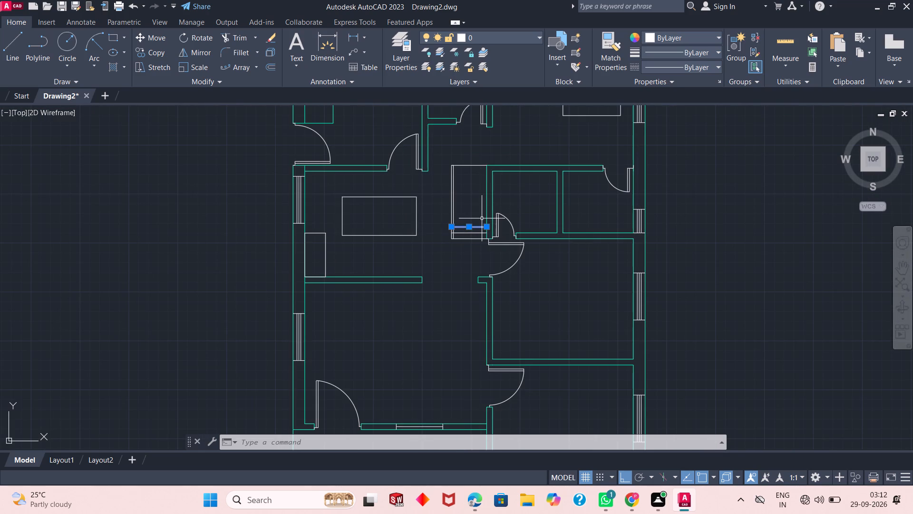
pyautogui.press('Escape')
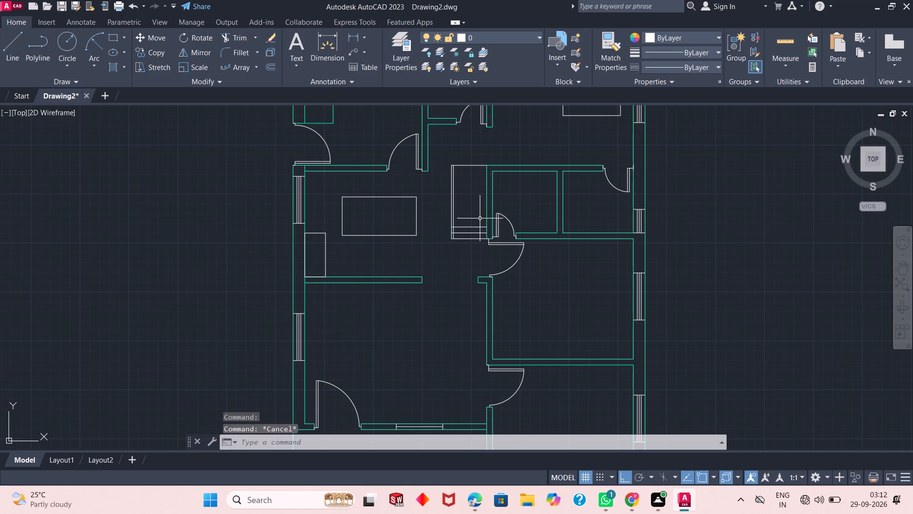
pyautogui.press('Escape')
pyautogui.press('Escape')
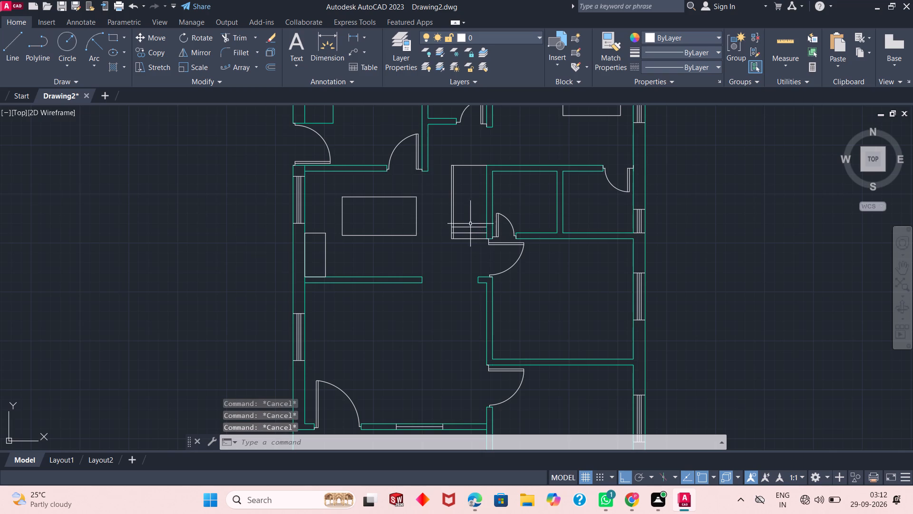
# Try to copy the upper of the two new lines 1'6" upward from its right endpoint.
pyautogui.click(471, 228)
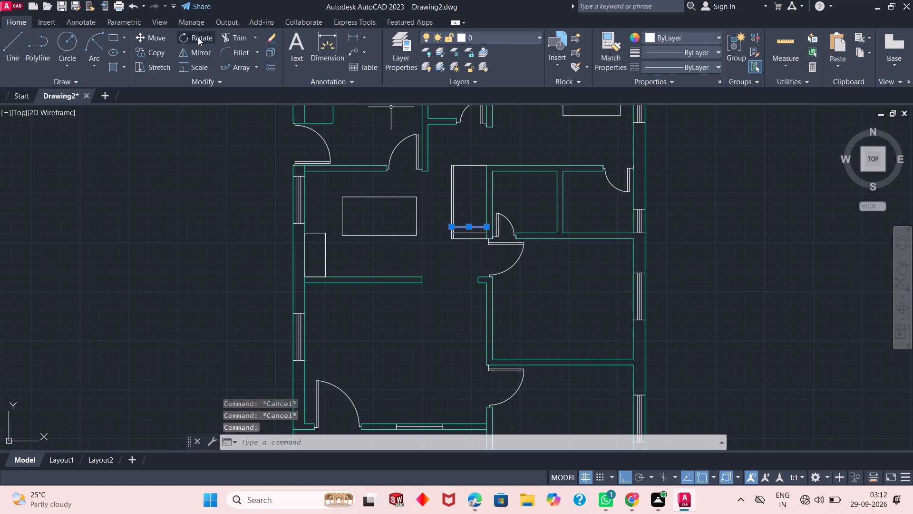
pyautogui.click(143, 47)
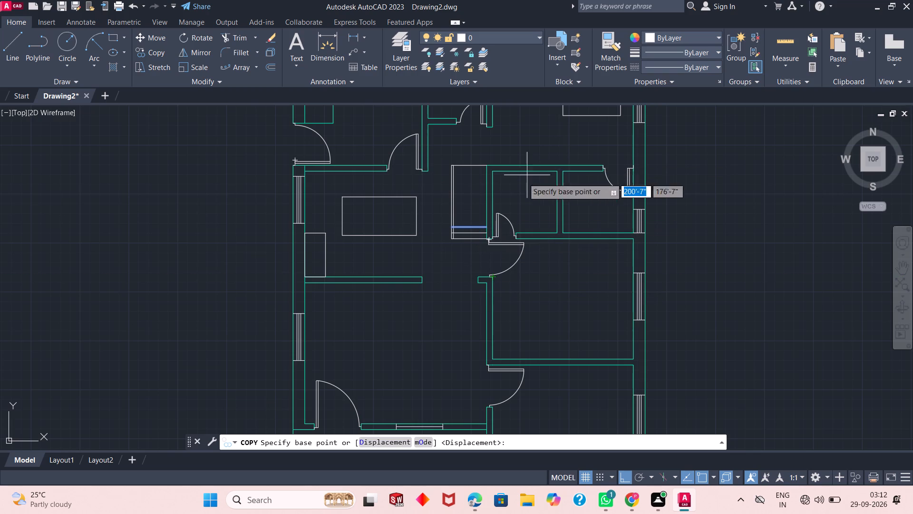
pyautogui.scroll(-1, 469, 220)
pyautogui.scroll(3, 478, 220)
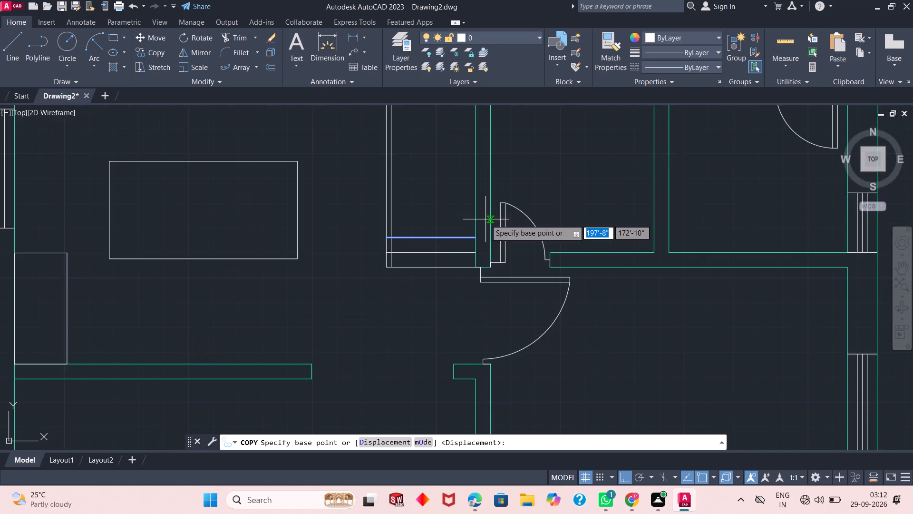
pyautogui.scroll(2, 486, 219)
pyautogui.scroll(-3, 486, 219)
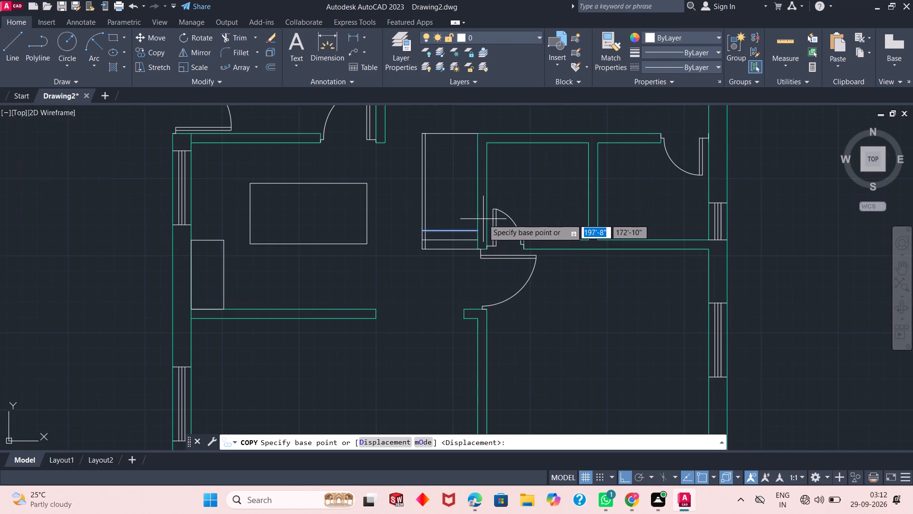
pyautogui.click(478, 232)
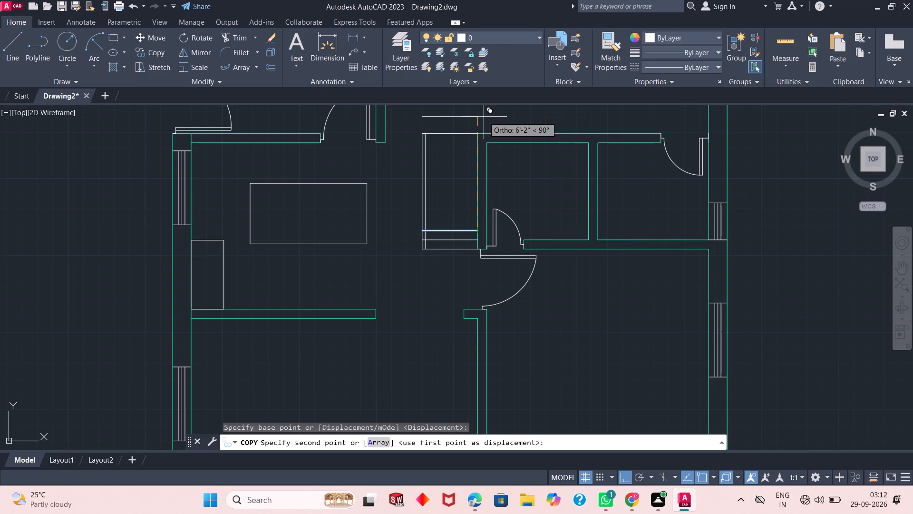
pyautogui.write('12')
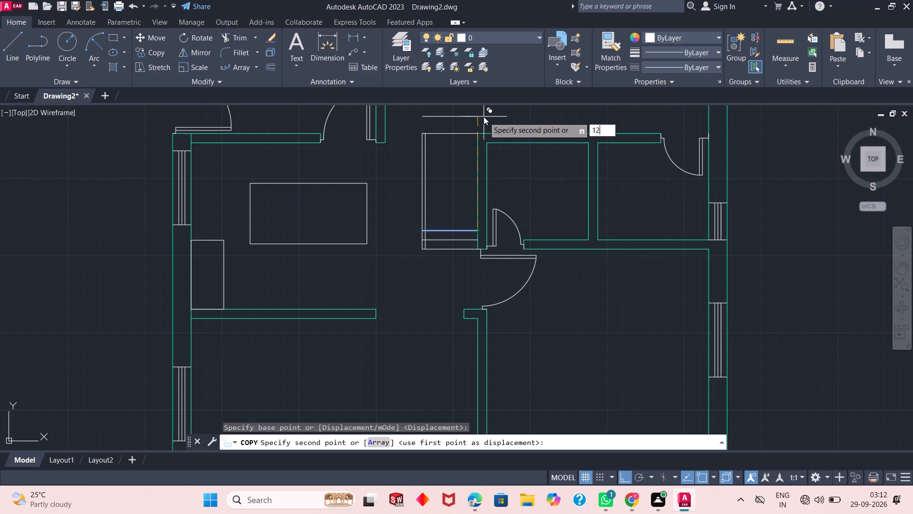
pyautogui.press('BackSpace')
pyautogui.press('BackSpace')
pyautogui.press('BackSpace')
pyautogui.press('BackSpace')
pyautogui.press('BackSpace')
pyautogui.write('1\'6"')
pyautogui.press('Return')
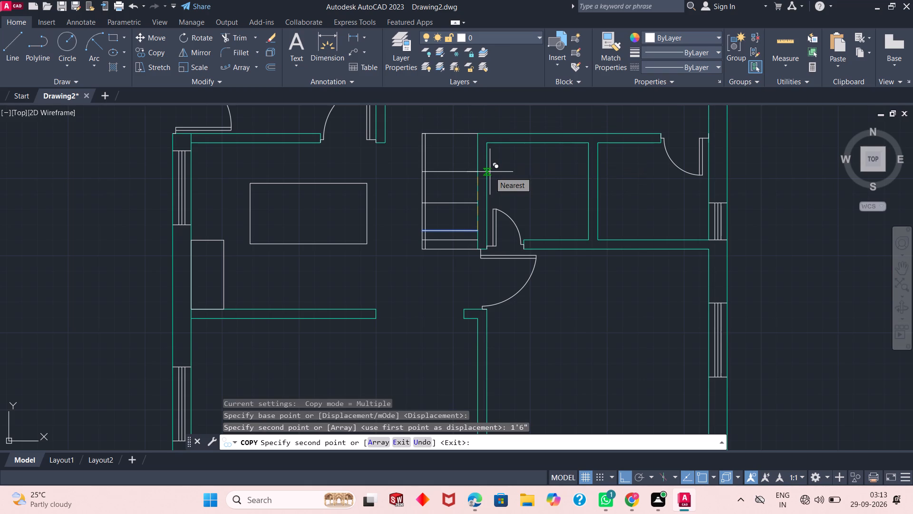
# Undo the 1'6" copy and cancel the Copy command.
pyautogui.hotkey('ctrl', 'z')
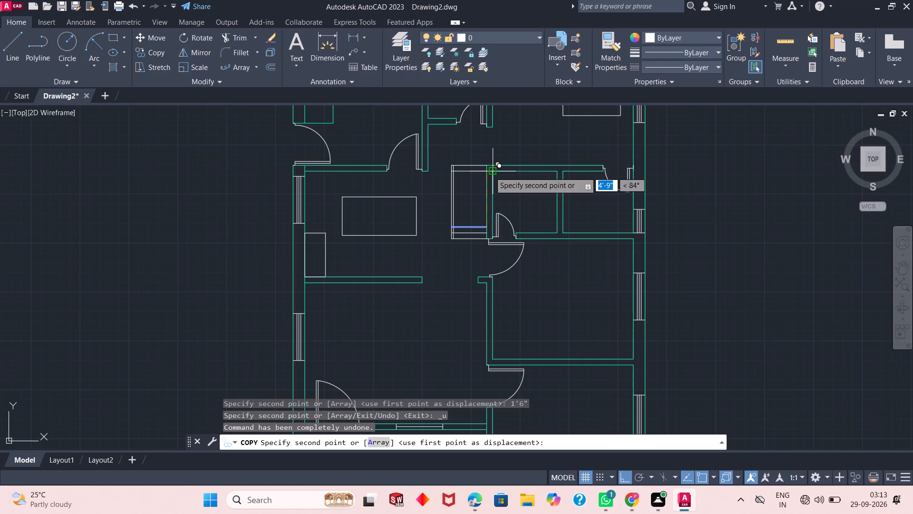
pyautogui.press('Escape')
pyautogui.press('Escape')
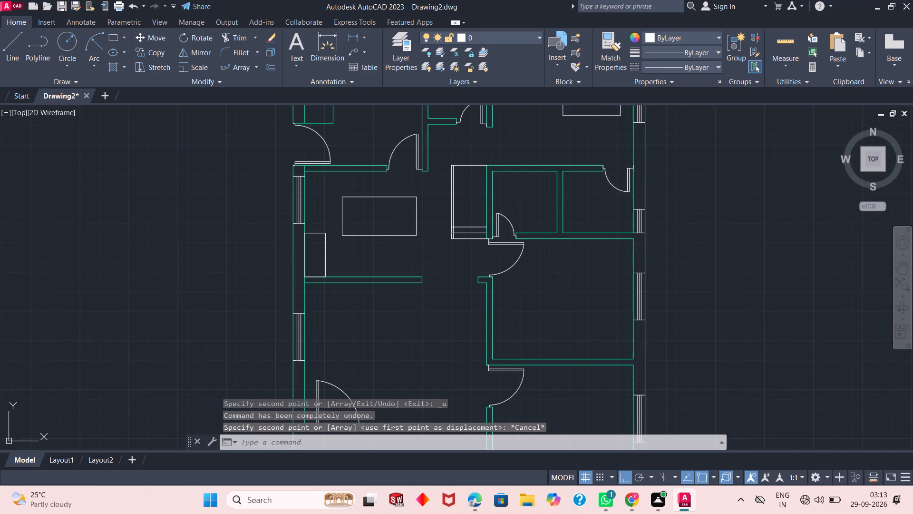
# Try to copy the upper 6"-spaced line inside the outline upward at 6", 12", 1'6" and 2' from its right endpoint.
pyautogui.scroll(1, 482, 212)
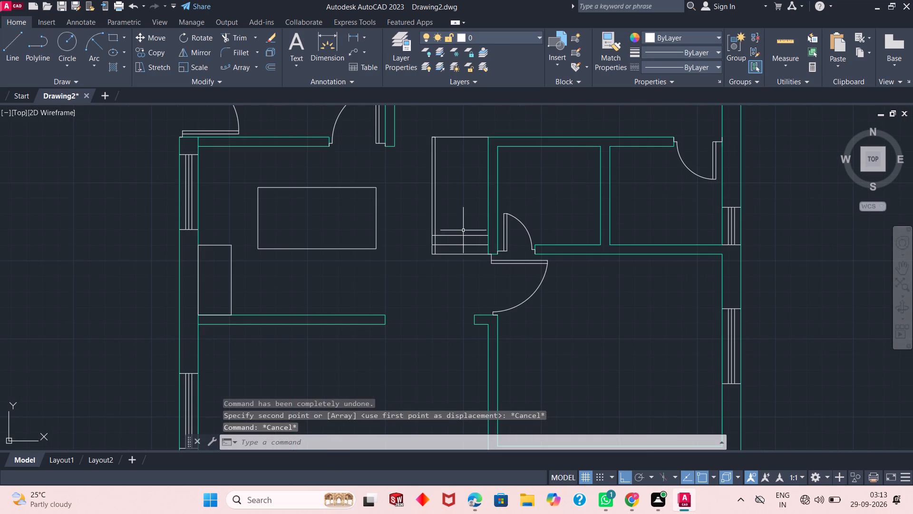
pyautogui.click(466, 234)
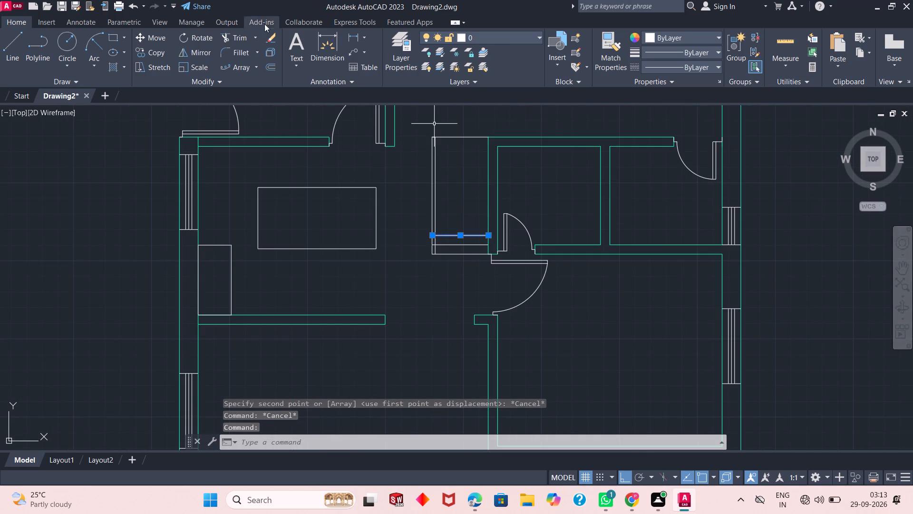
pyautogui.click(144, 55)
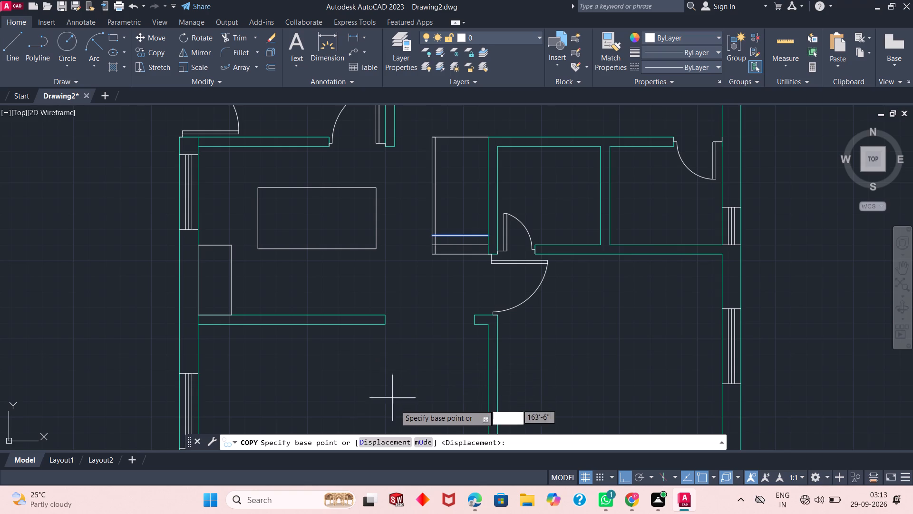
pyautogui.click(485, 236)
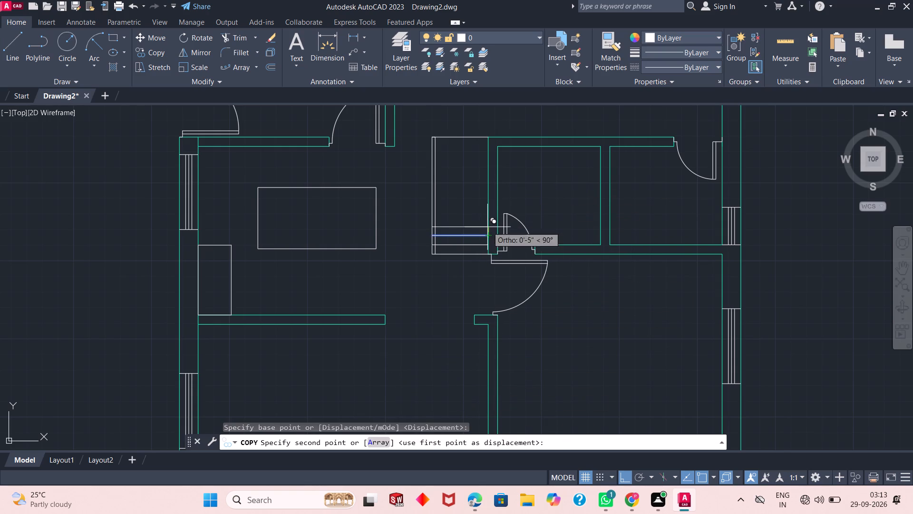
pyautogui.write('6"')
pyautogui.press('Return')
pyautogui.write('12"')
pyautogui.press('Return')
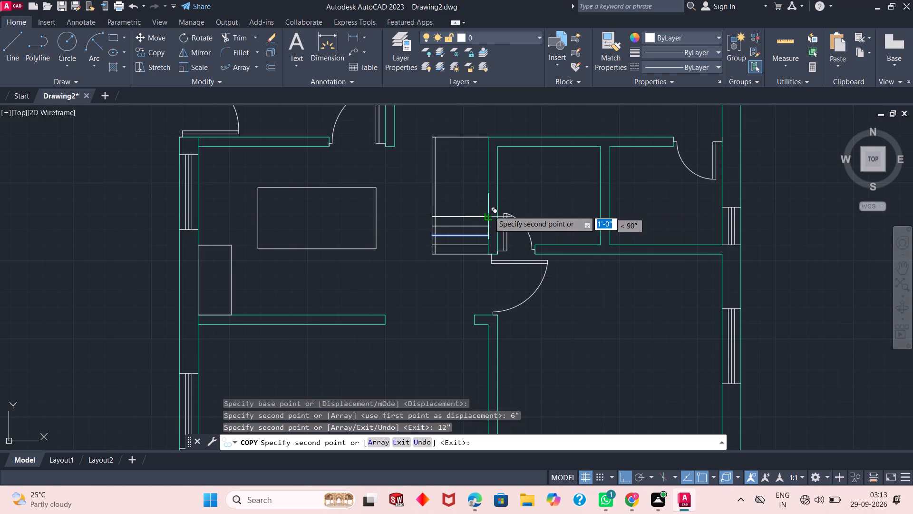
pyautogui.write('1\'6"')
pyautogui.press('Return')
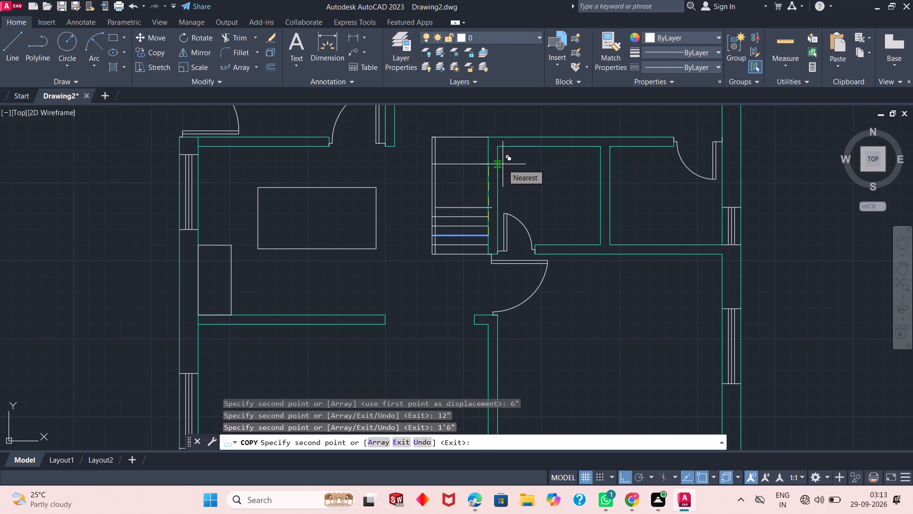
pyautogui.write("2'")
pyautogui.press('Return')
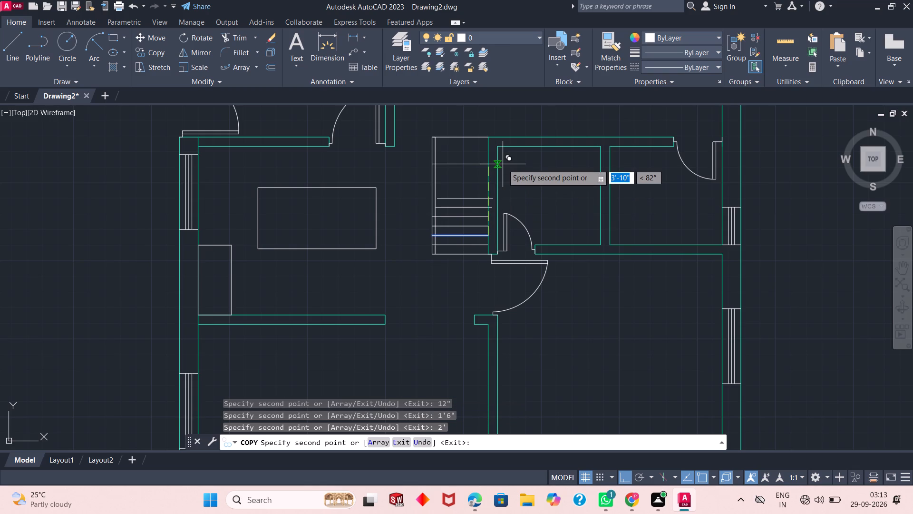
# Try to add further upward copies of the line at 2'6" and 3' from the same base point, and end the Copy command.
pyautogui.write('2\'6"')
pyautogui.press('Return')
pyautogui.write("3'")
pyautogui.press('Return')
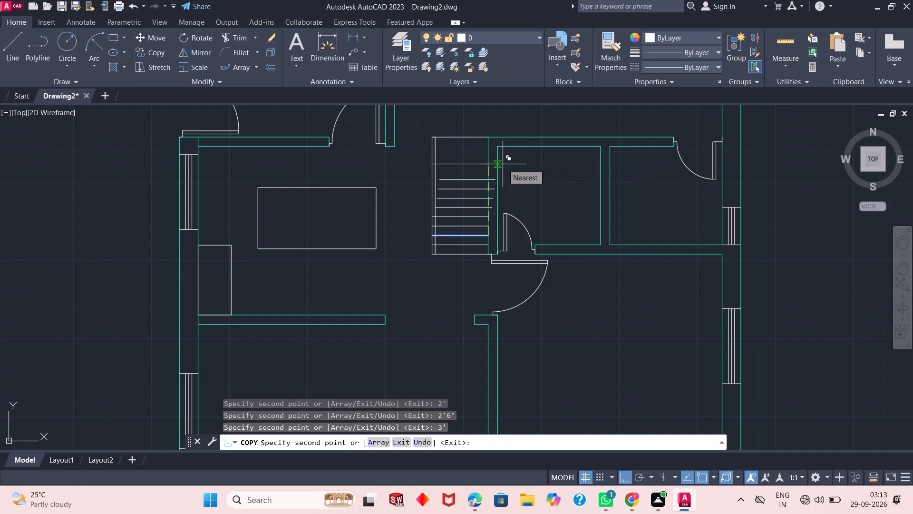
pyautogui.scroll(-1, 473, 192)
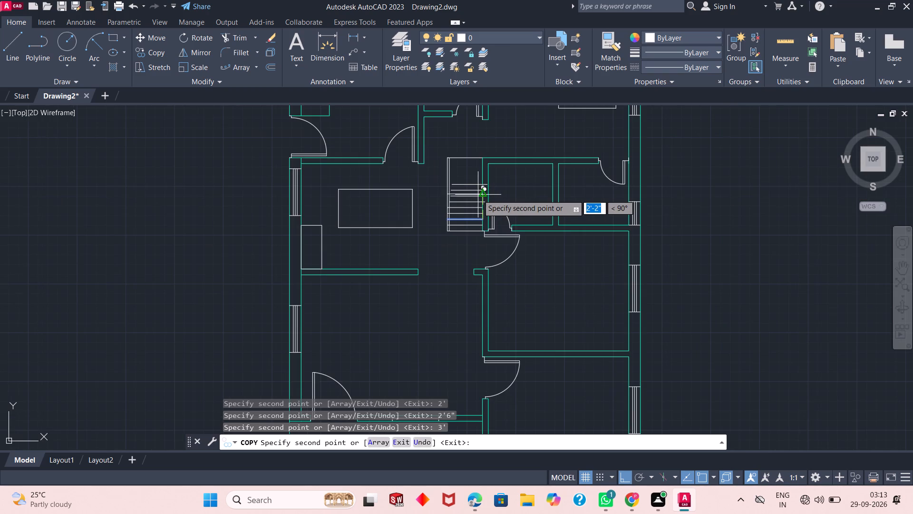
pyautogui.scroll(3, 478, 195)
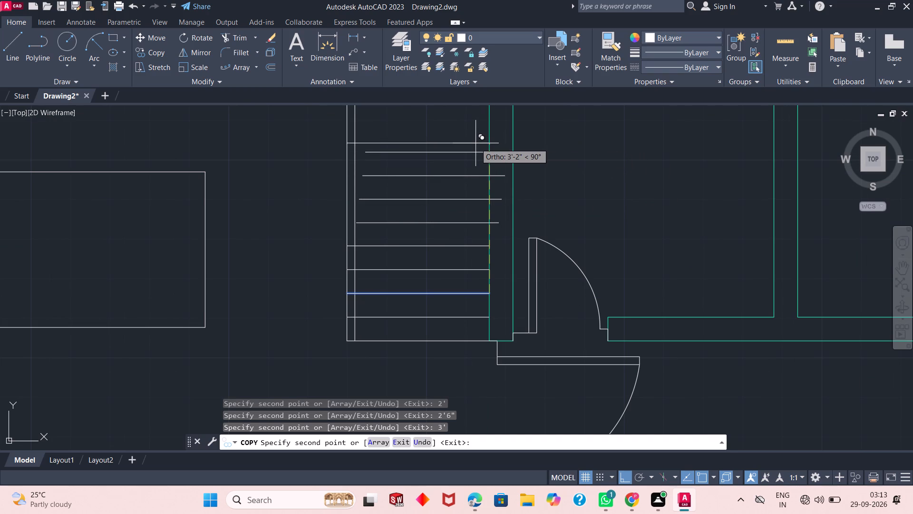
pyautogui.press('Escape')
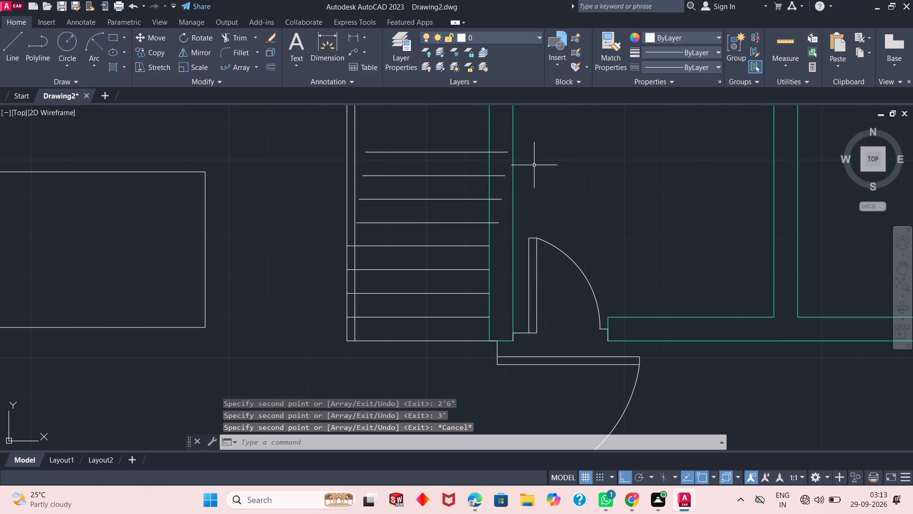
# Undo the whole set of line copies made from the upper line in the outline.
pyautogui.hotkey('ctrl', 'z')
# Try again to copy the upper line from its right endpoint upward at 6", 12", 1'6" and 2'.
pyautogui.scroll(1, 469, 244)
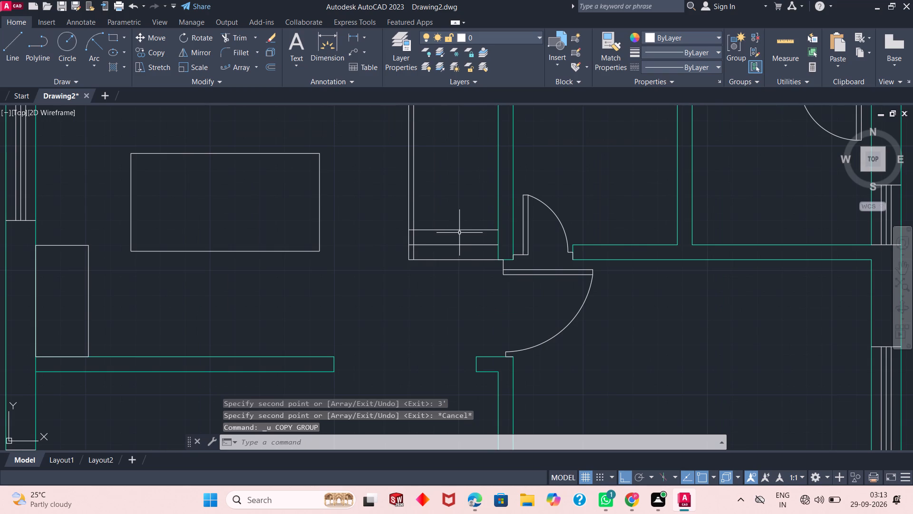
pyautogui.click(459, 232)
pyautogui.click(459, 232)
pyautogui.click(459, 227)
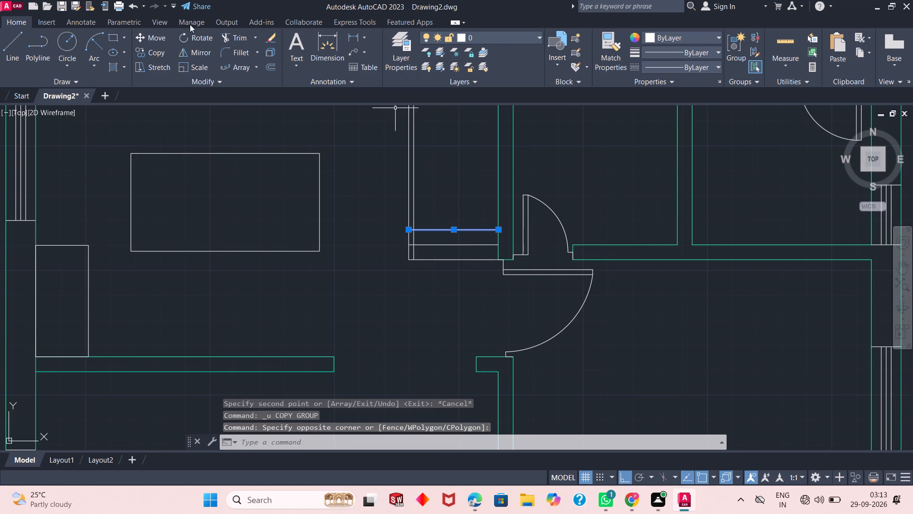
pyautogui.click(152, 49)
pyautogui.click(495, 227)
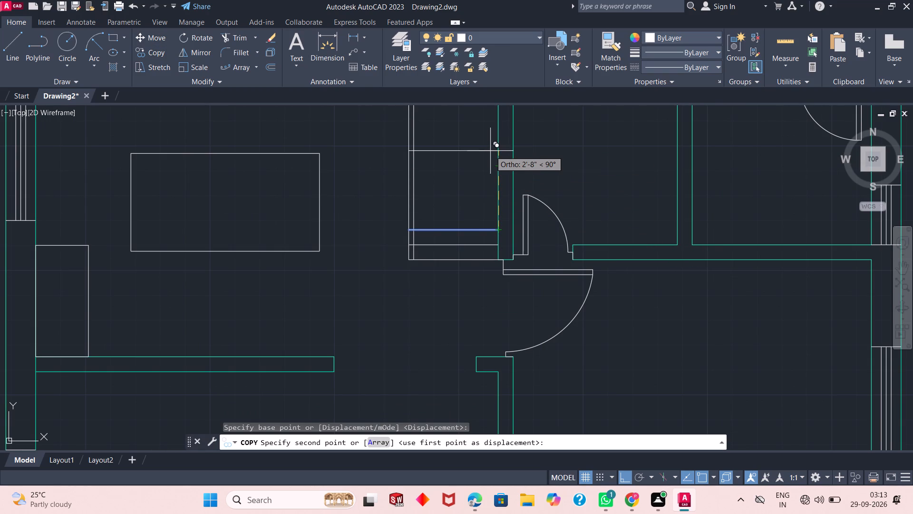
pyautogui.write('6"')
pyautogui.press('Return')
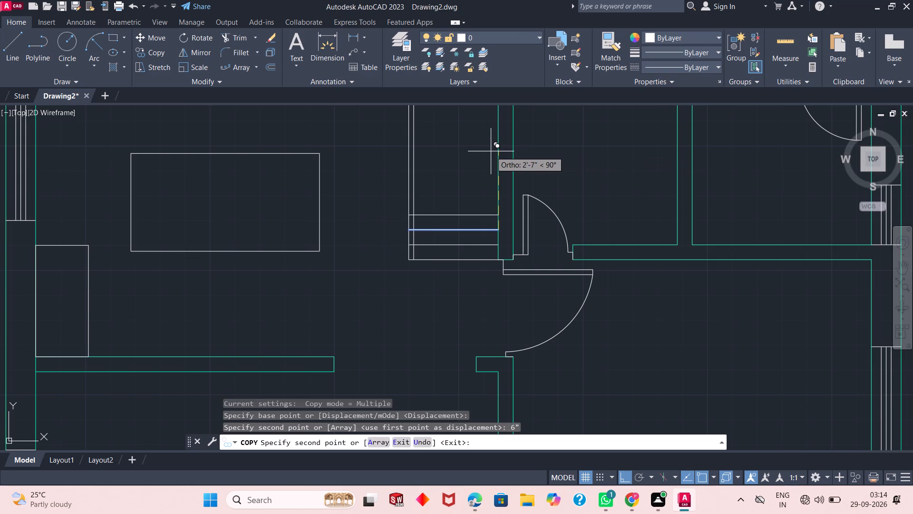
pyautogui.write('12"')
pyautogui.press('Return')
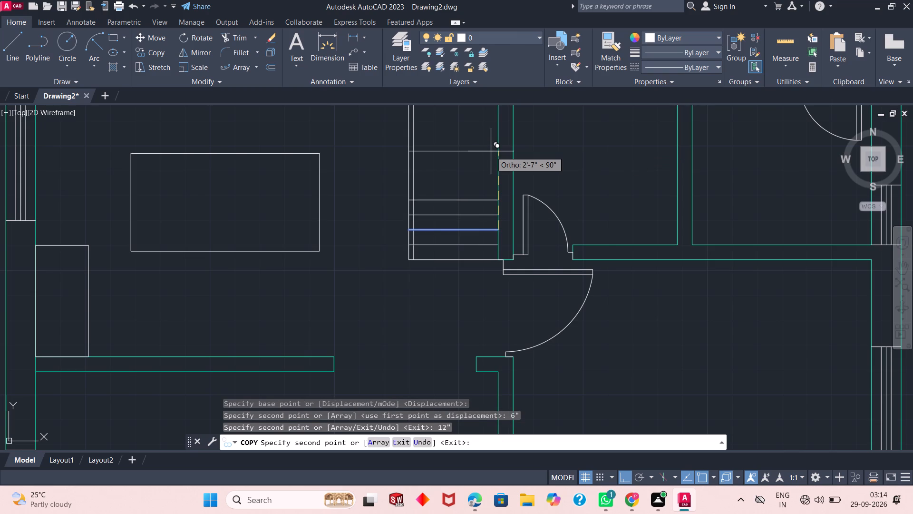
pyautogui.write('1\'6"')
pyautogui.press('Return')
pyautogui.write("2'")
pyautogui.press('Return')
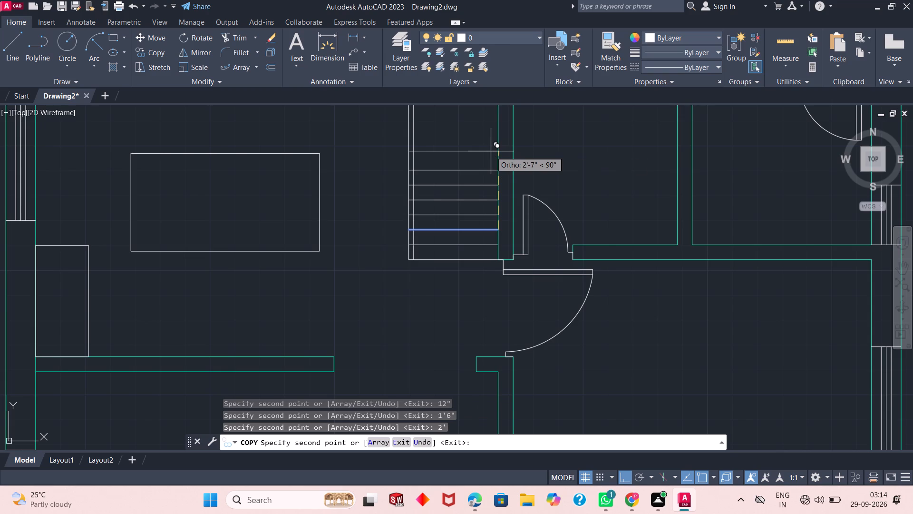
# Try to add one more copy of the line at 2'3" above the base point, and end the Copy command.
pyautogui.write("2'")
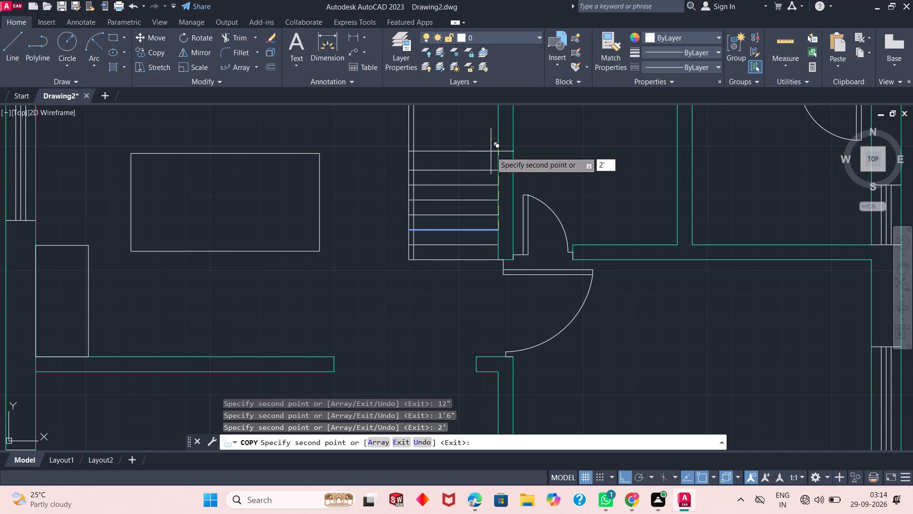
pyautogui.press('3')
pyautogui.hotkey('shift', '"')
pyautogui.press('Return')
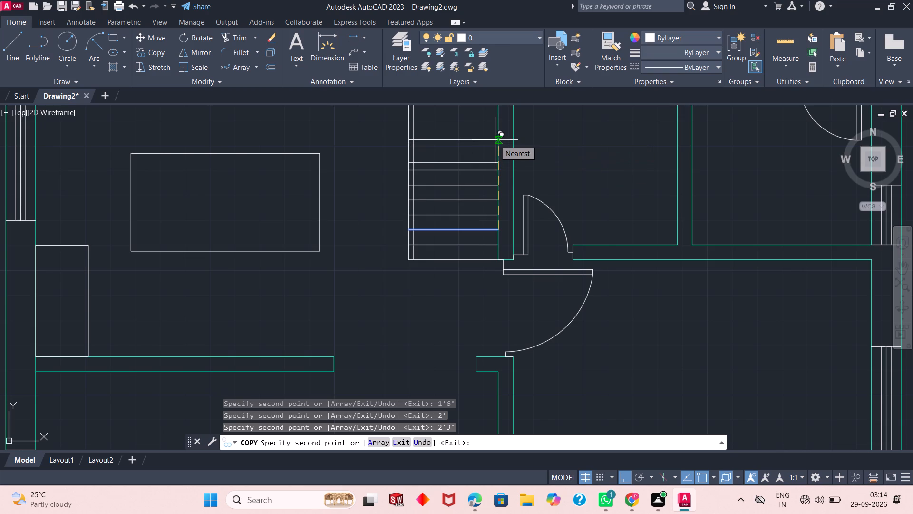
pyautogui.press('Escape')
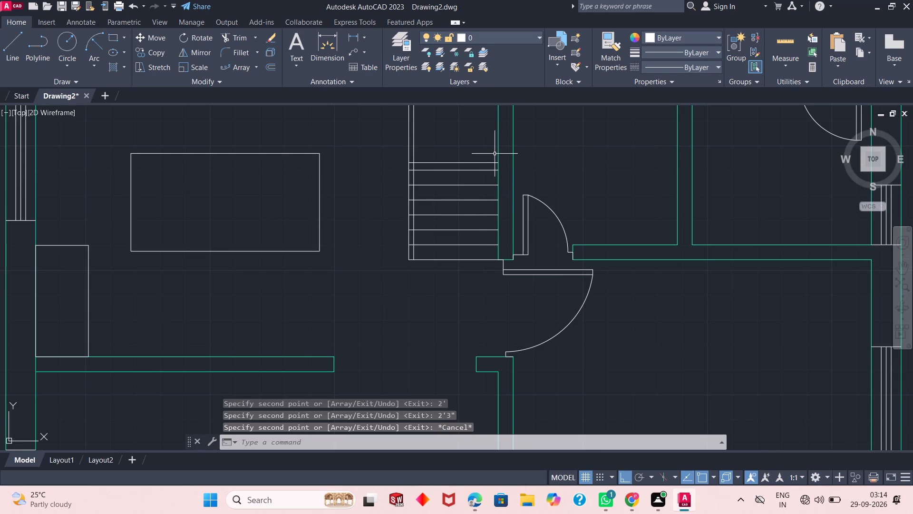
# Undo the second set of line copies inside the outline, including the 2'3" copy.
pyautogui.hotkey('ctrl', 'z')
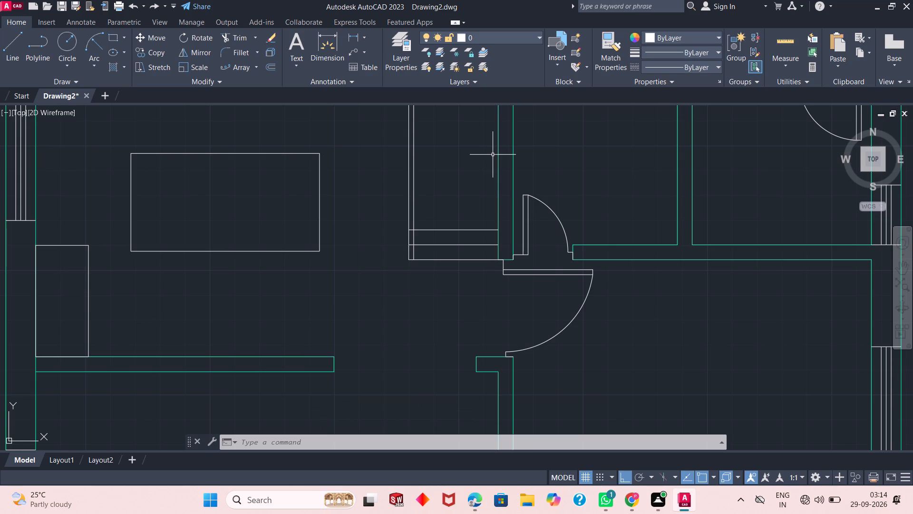
# Copy the upper line inside the outline upward from its right endpoint at 6", 1', 1'6" and 2'.
pyautogui.click(483, 230)
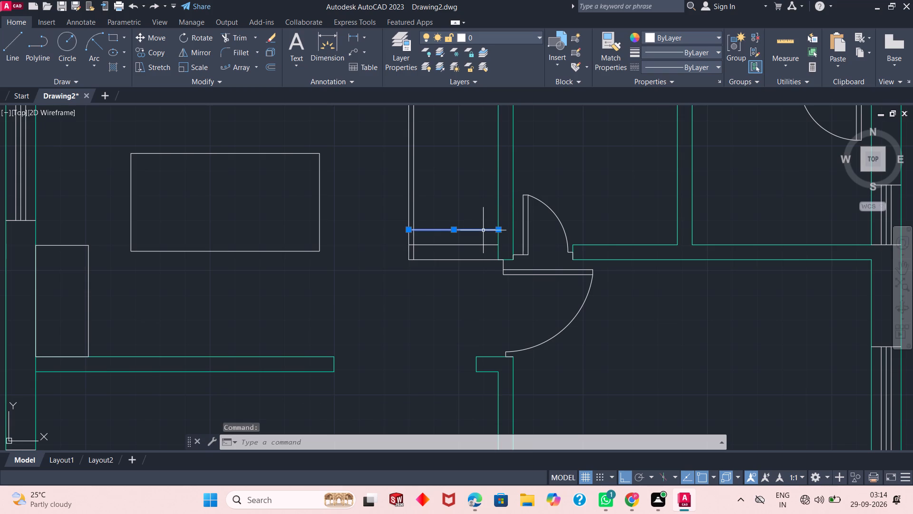
pyautogui.click(139, 48)
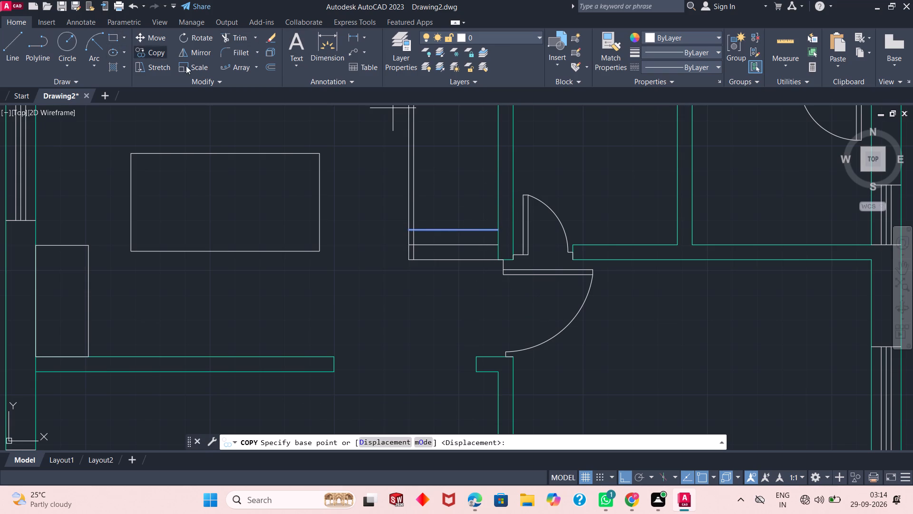
pyautogui.click(501, 233)
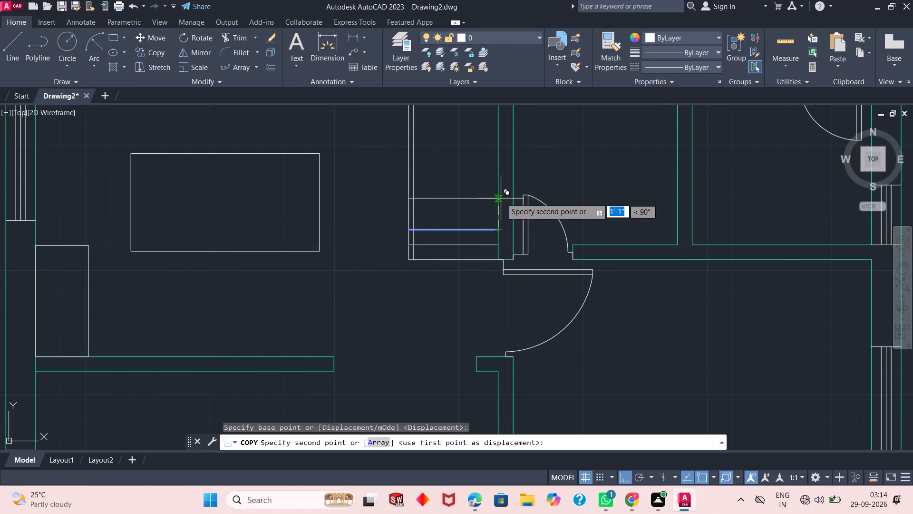
pyautogui.press('6')
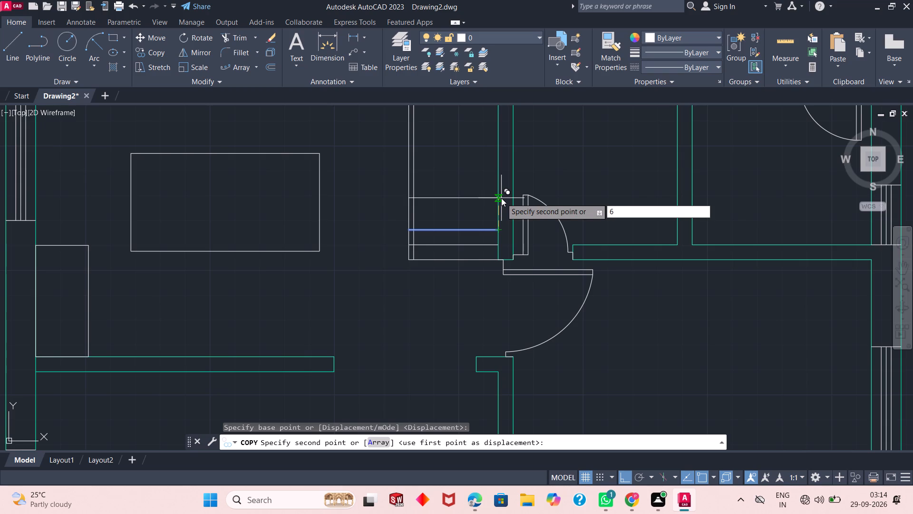
pyautogui.hotkey('shift', '"')
pyautogui.press('Return')
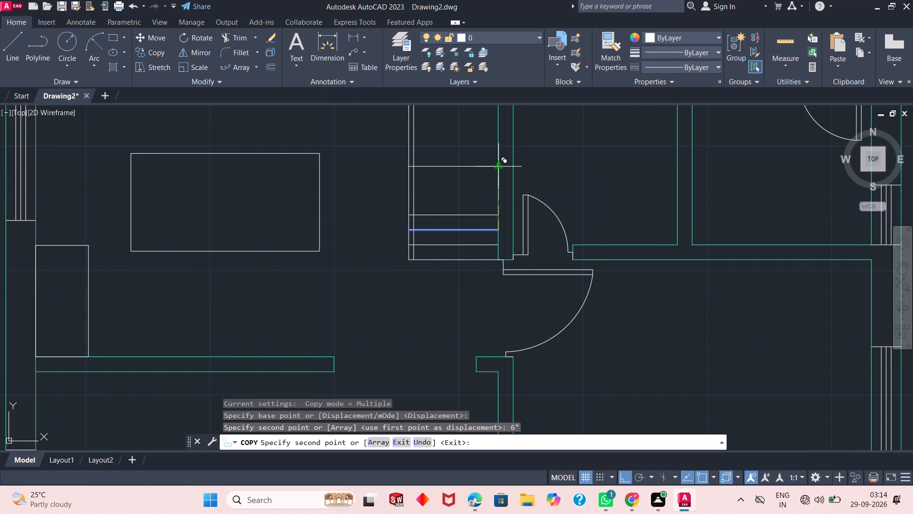
pyautogui.write("1'")
pyautogui.press('Return')
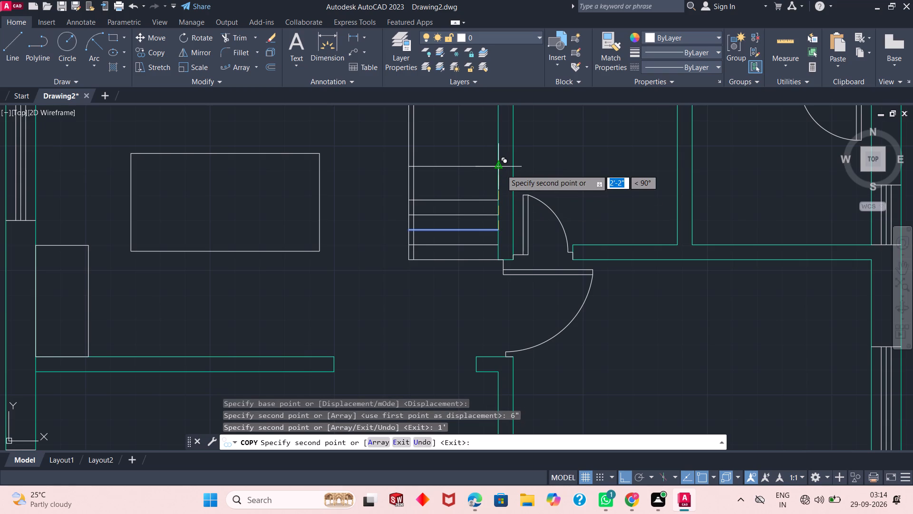
pyautogui.press('2')
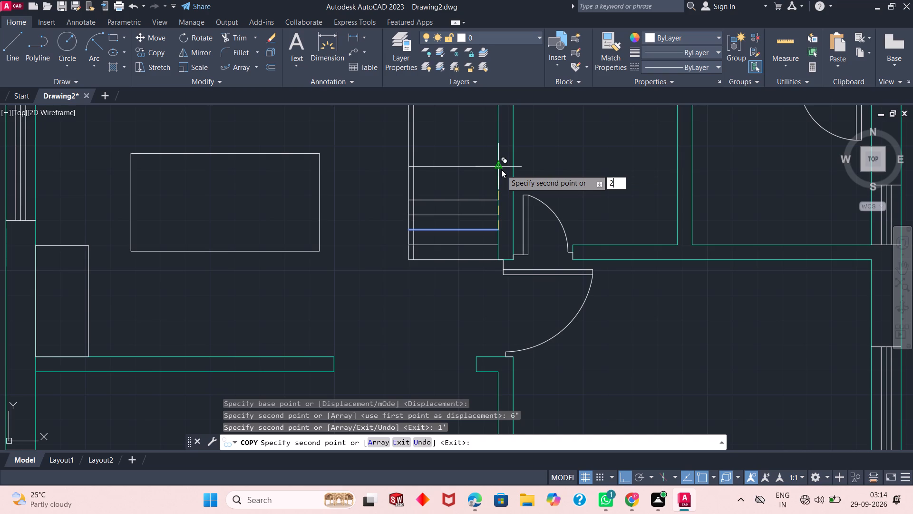
pyautogui.press('BackSpace')
pyautogui.write('1\'6"')
pyautogui.press('Return')
pyautogui.write("2'")
pyautogui.press('Return')
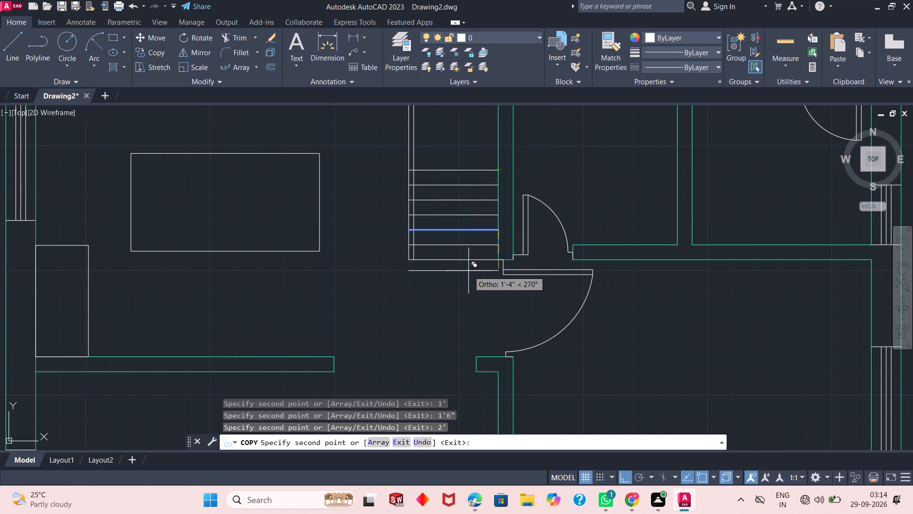
# Continue copying the line upward inside the outline at 2'6", 3', 3'6" and 4' from the base point.
pyautogui.scroll(-1, 468, 278)
pyautogui.scroll(1, 482, 188)
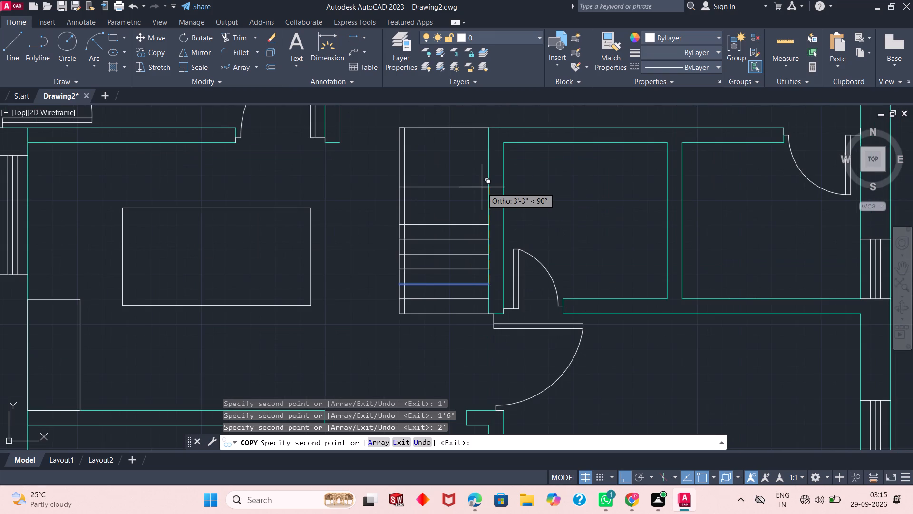
pyautogui.write('2\'6"')
pyautogui.press('Return')
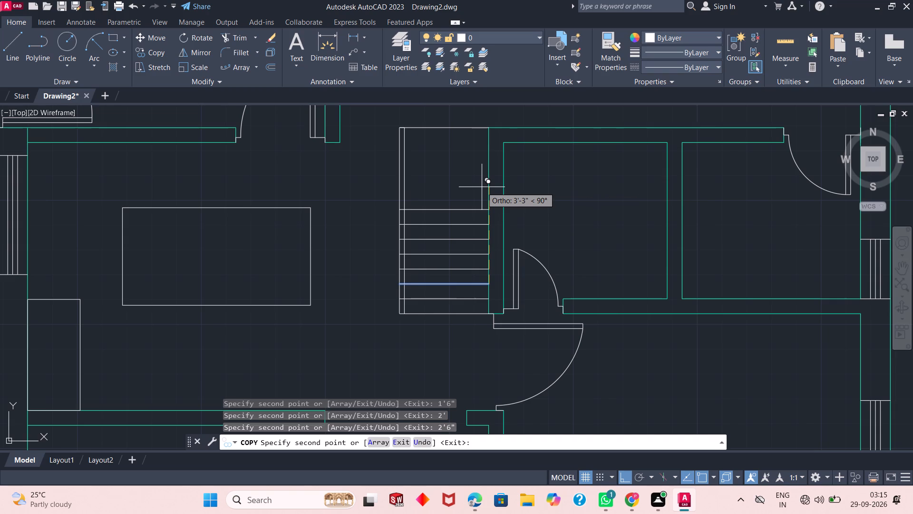
pyautogui.write("3'")
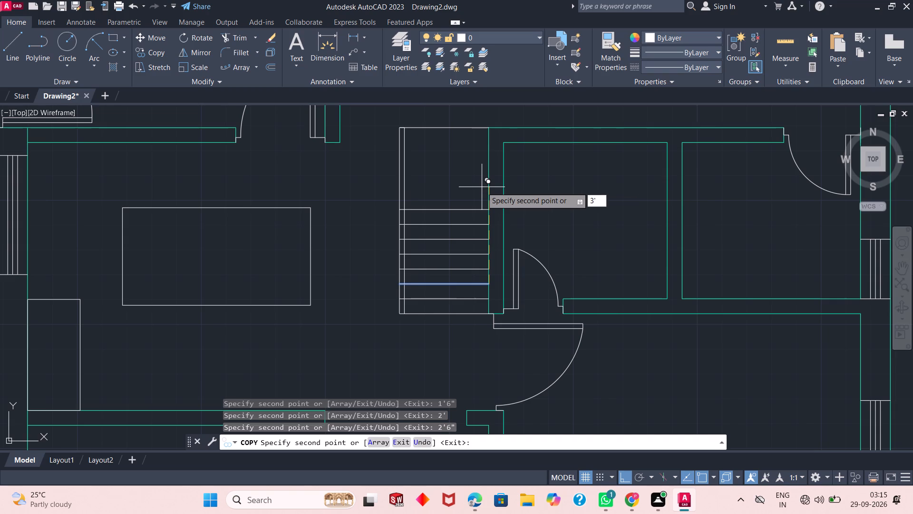
pyautogui.press('Return')
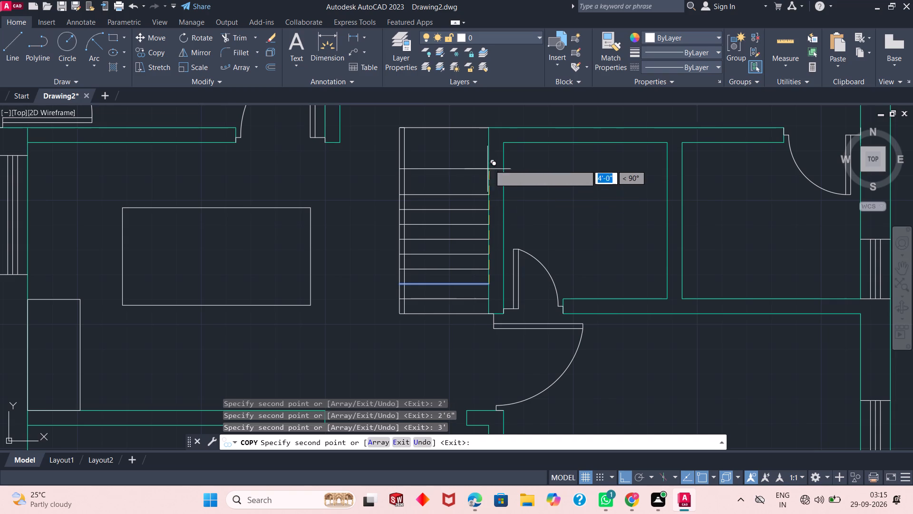
pyautogui.write('3\'6"')
pyautogui.press('Return')
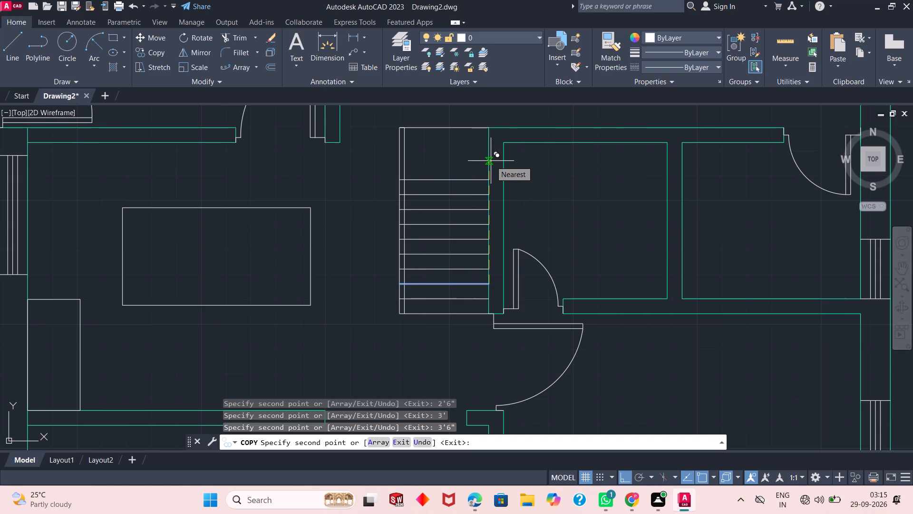
pyautogui.write("4'")
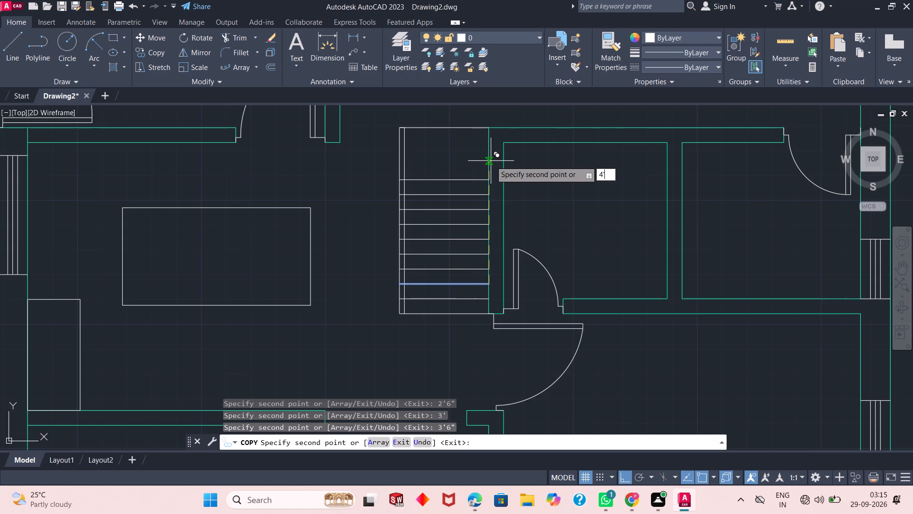
pyautogui.press('Return')
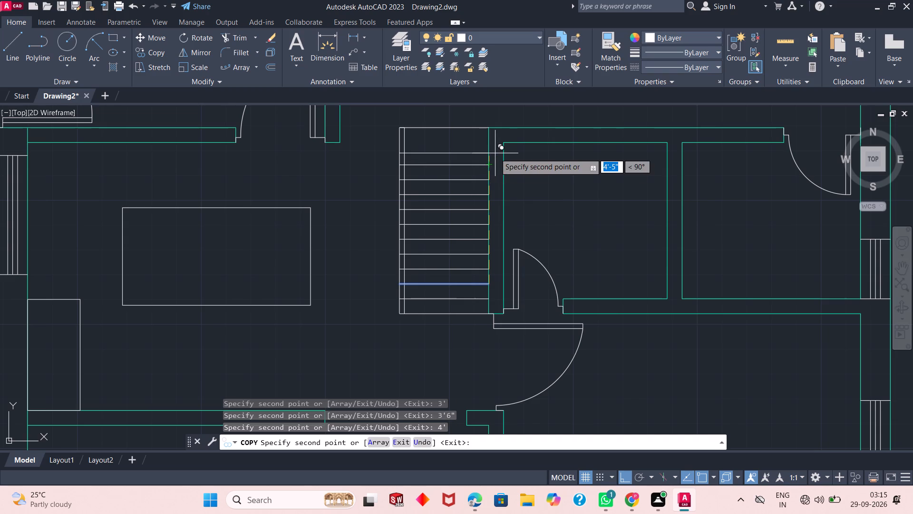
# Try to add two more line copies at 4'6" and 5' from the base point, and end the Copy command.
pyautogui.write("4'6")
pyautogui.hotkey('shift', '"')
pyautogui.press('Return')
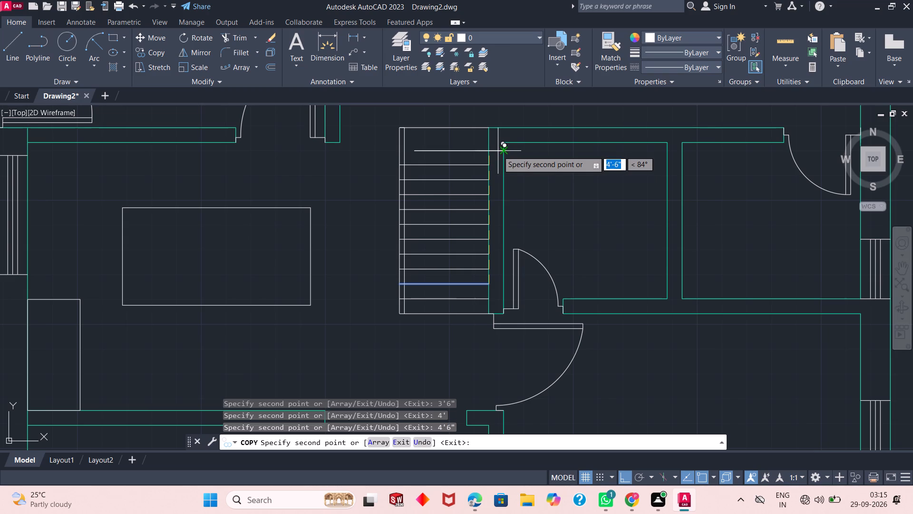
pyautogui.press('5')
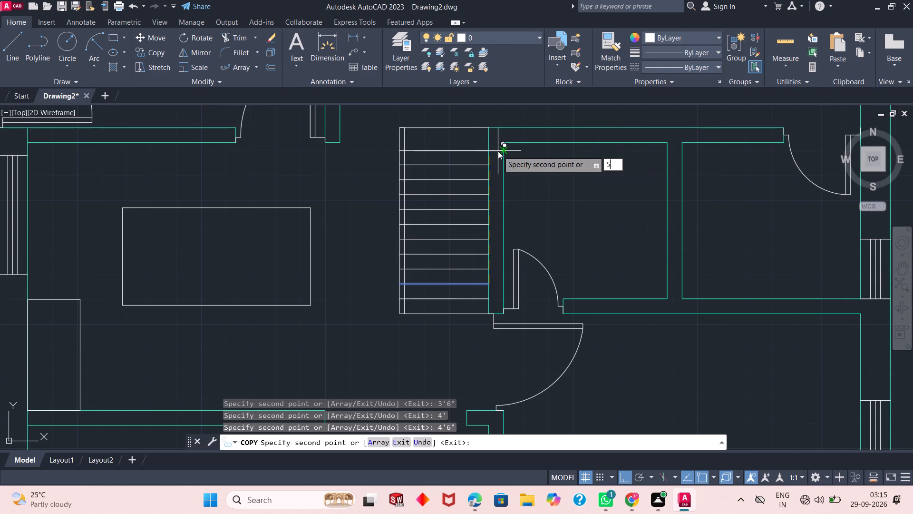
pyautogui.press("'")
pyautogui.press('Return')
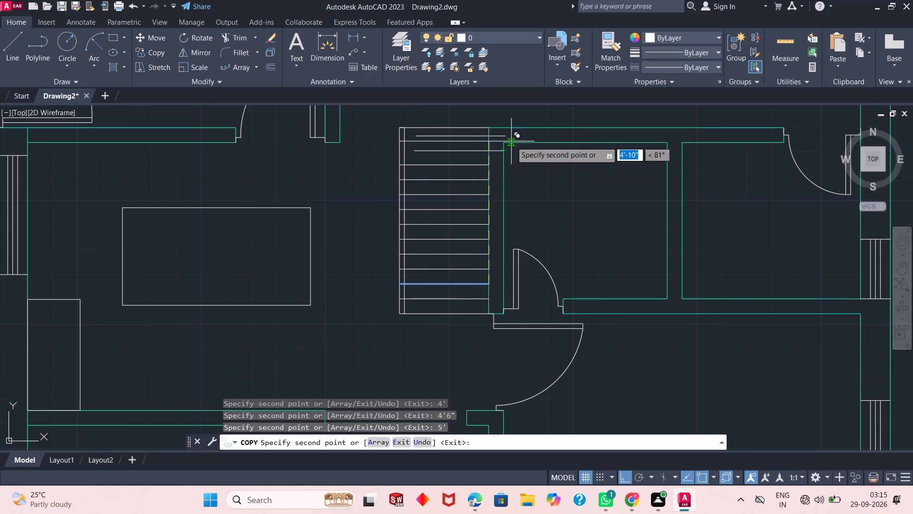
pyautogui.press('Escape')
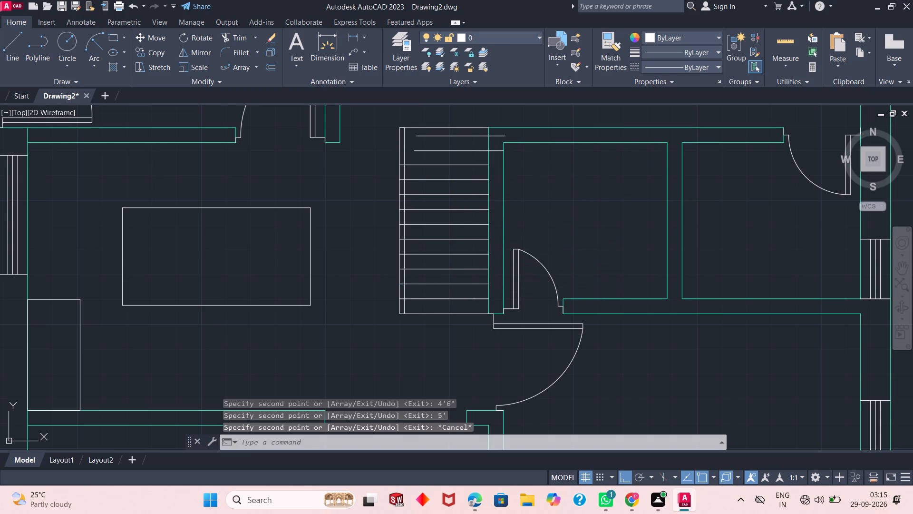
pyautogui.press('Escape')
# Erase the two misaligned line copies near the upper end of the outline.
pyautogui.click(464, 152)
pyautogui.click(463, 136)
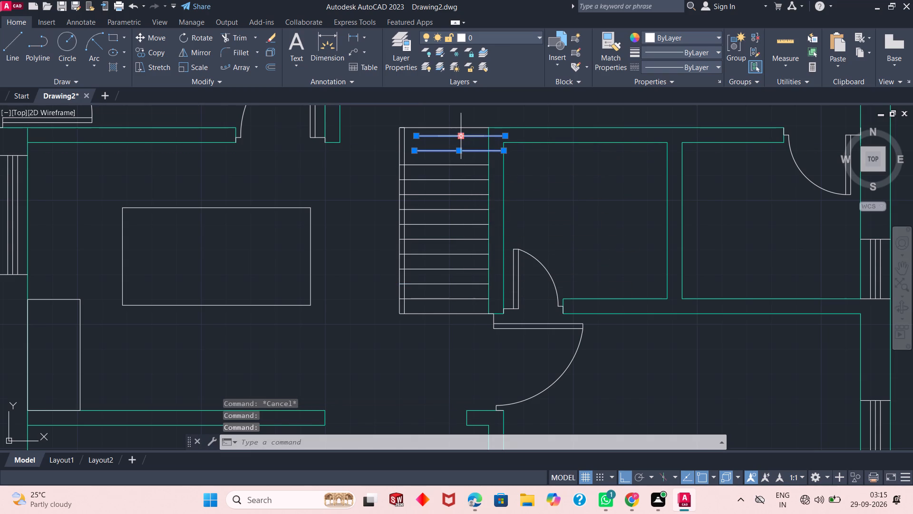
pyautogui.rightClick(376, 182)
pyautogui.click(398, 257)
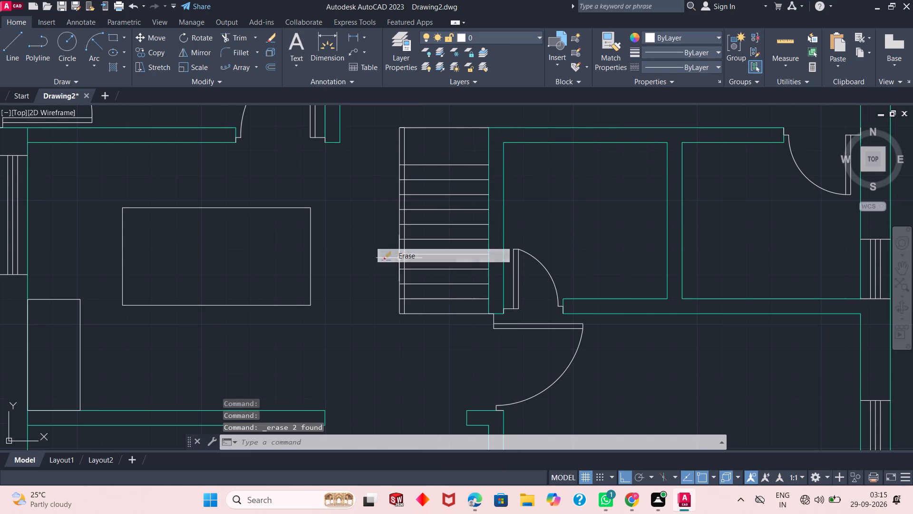
# Copy the uppermost 6"-spaced line upward from its right endpoint, entering 6" for two copies, and exit Copy.
pyautogui.click(460, 167)
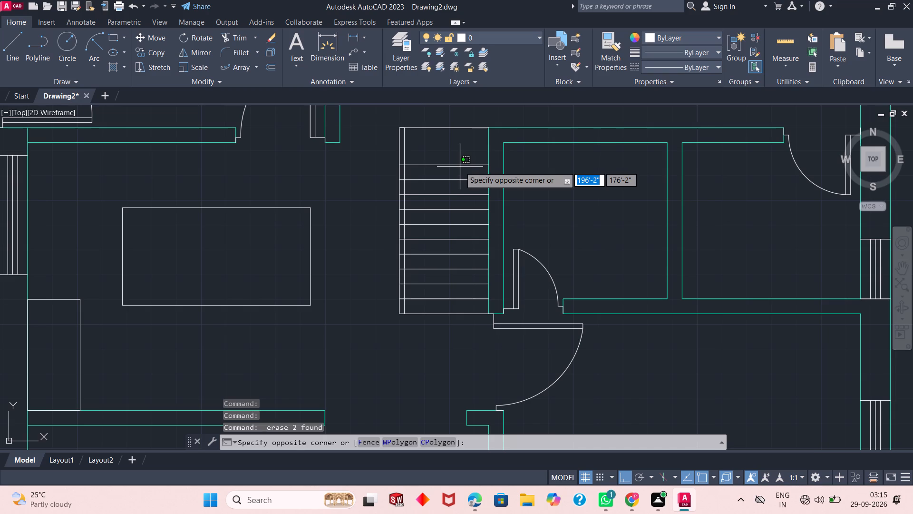
pyautogui.click(460, 165)
pyautogui.click(465, 151)
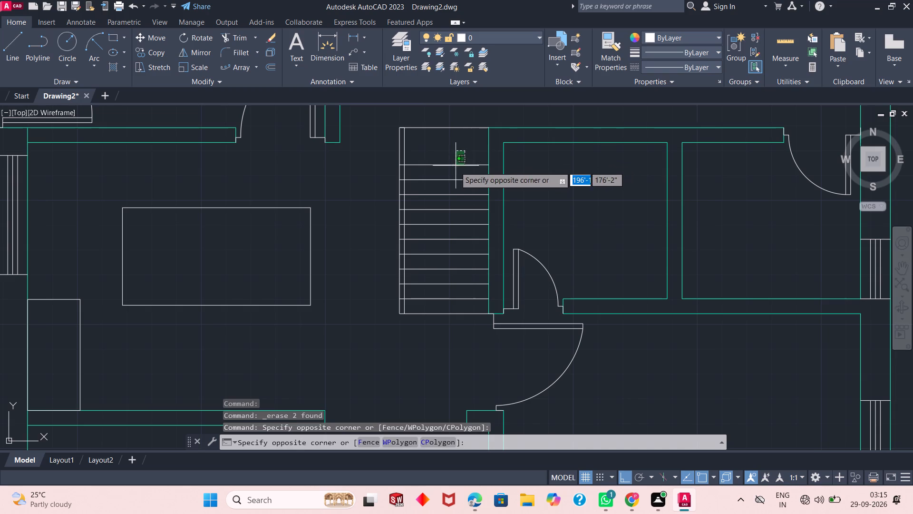
pyautogui.click(454, 168)
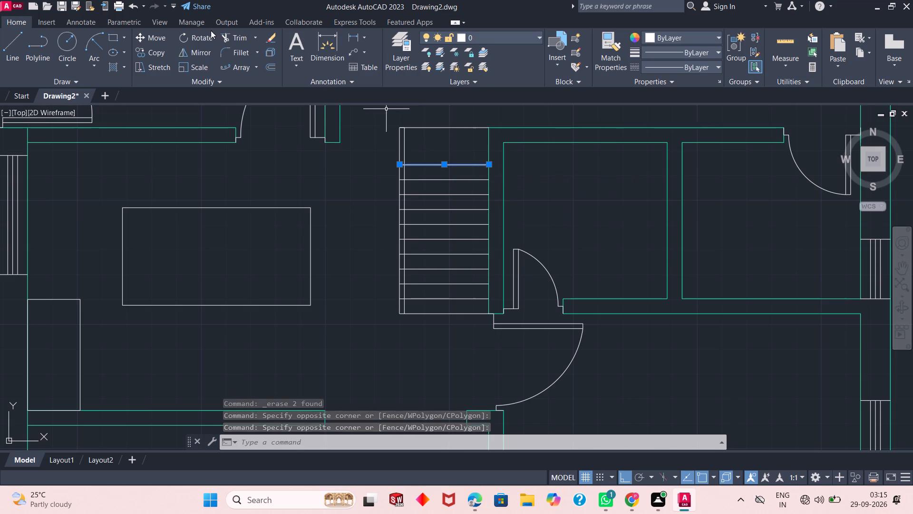
pyautogui.click(156, 49)
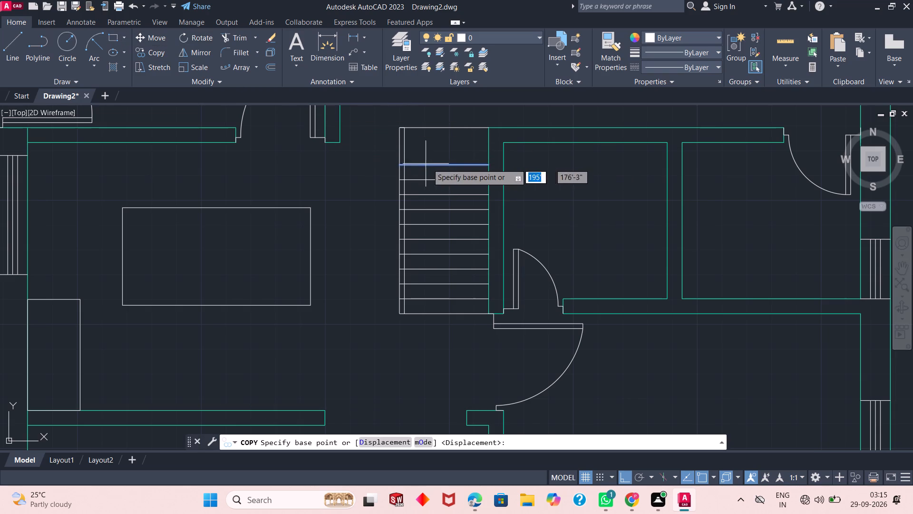
pyautogui.click(489, 167)
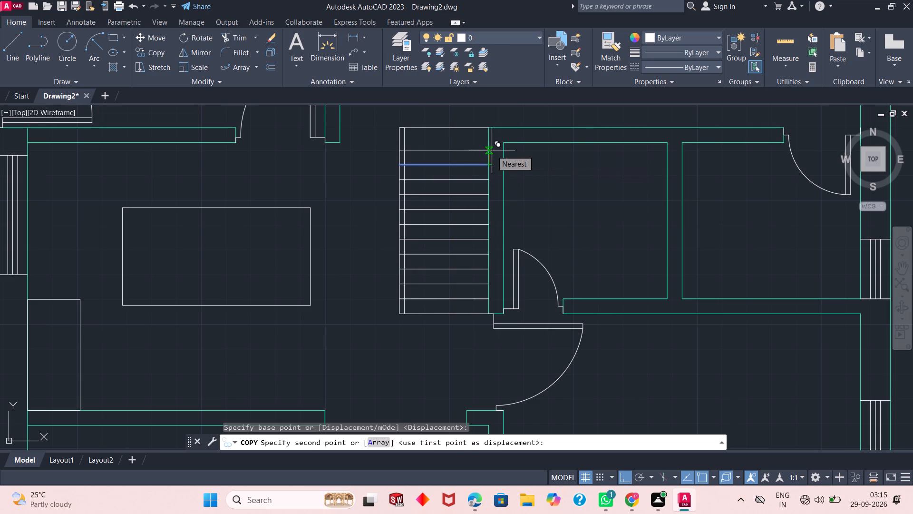
pyautogui.press('6')
pyautogui.hotkey('shift', '"')
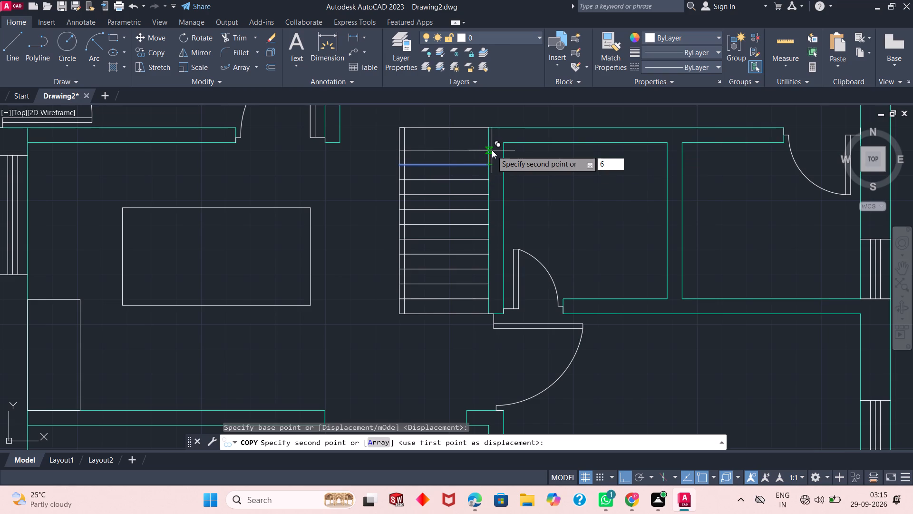
pyautogui.press('Return')
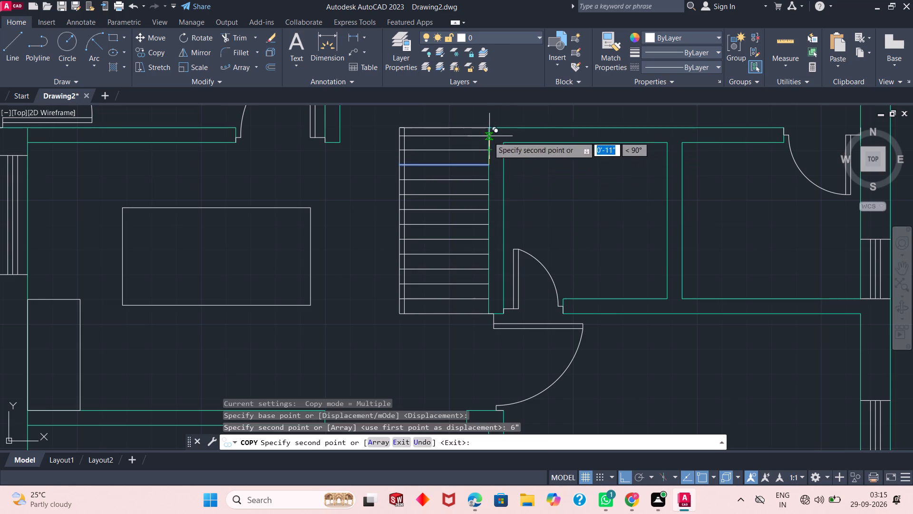
pyautogui.write('6"')
pyautogui.press('Return')
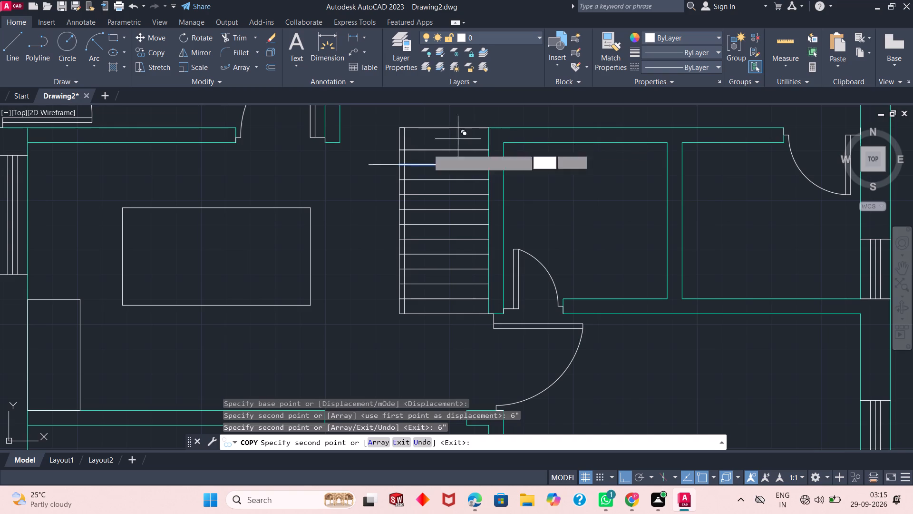
pyautogui.rightClick(300, 181)
pyautogui.click(330, 194)
# Draw a vertical line about 2'-6" long from the midpoint of the outline's lower edge up to the fifth inner line.
pyautogui.scroll(-1, 359, 180)
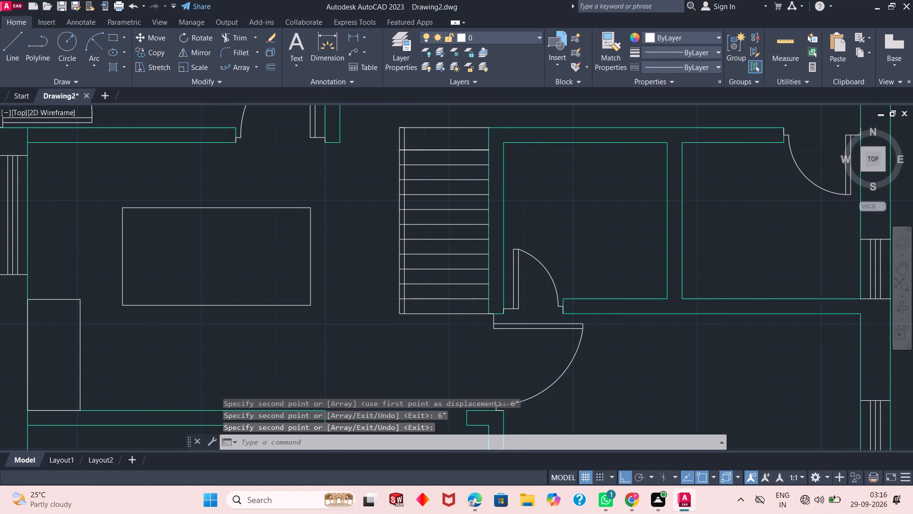
pyautogui.scroll(-1, 359, 180)
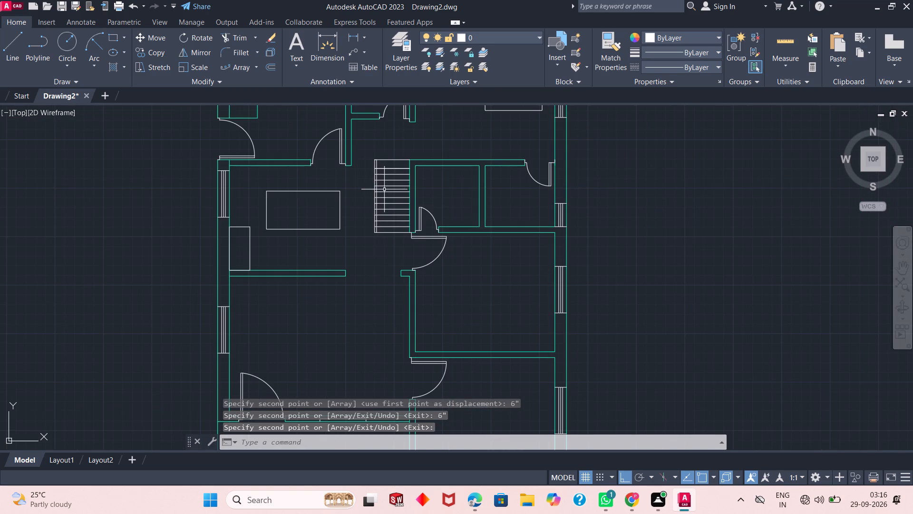
pyautogui.click(15, 46)
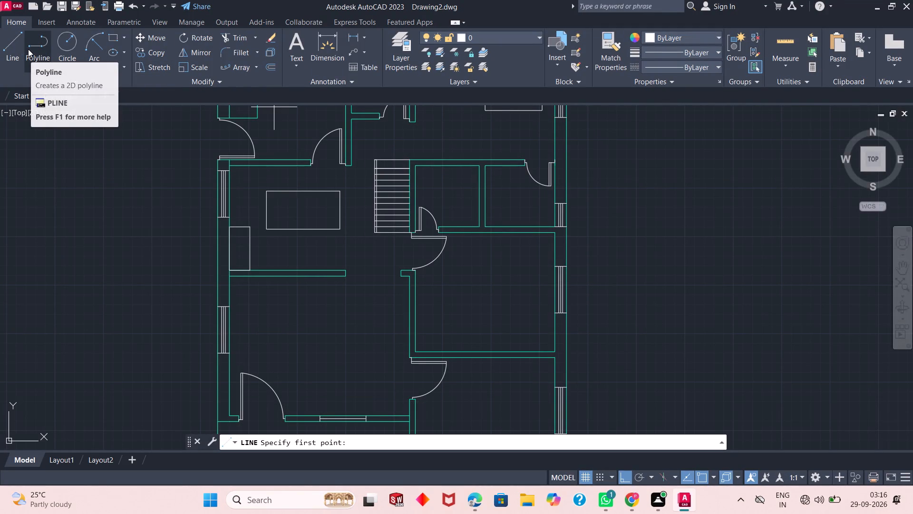
pyautogui.scroll(1, 359, 214)
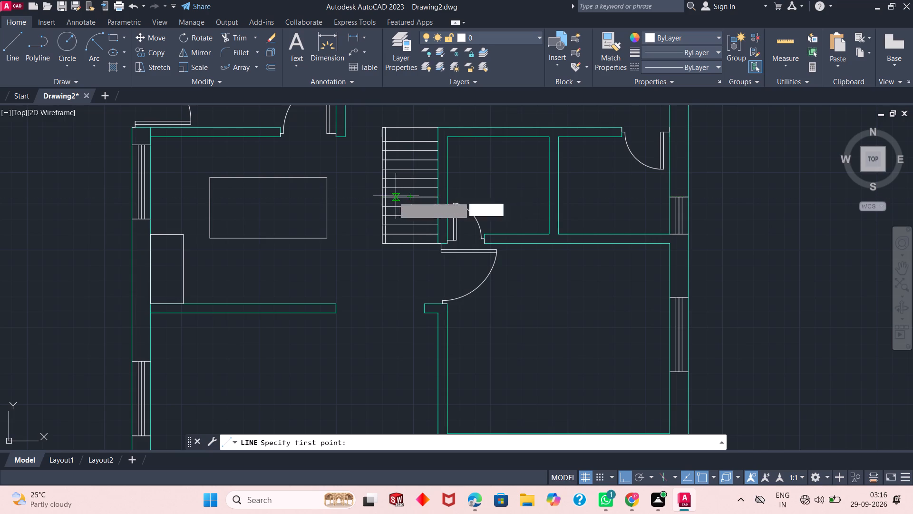
pyautogui.click(10, 45)
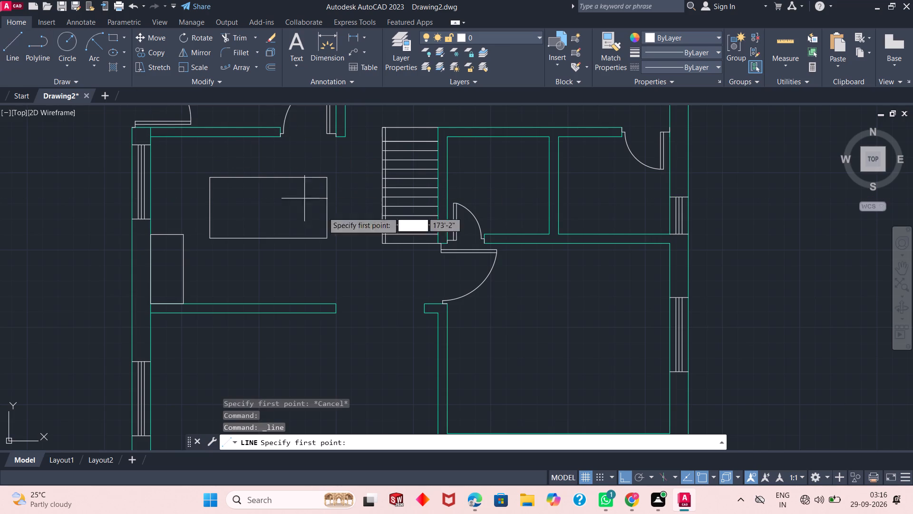
pyautogui.click(410, 244)
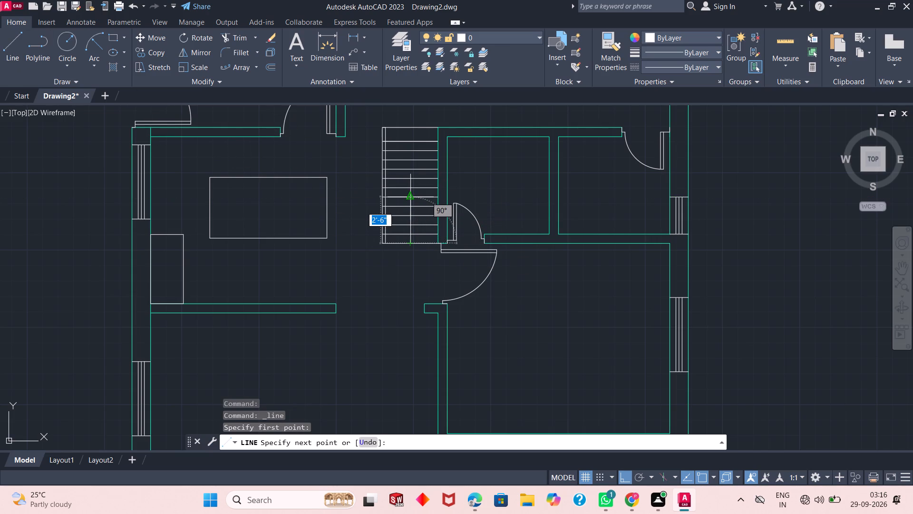
pyautogui.click(408, 195)
pyautogui.scroll(1, 408, 195)
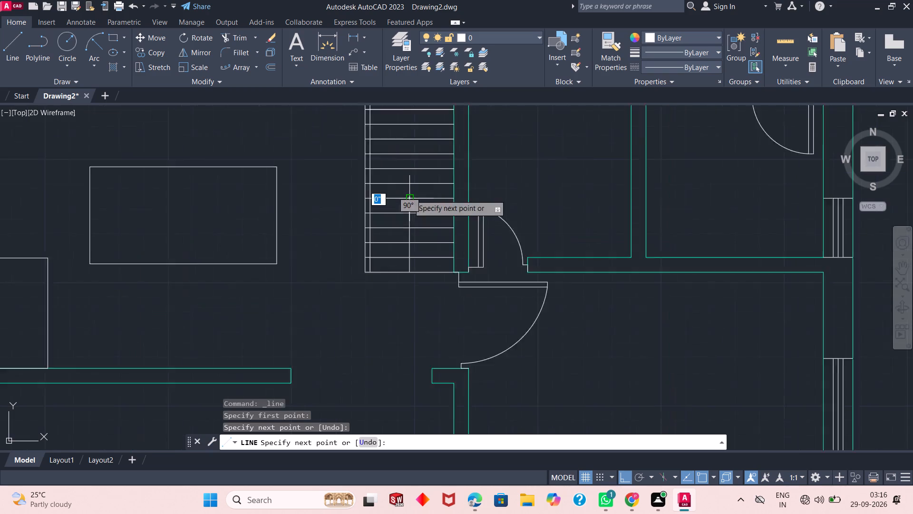
pyautogui.scroll(2, 408, 195)
pyautogui.press('Escape')
pyautogui.press('Escape')
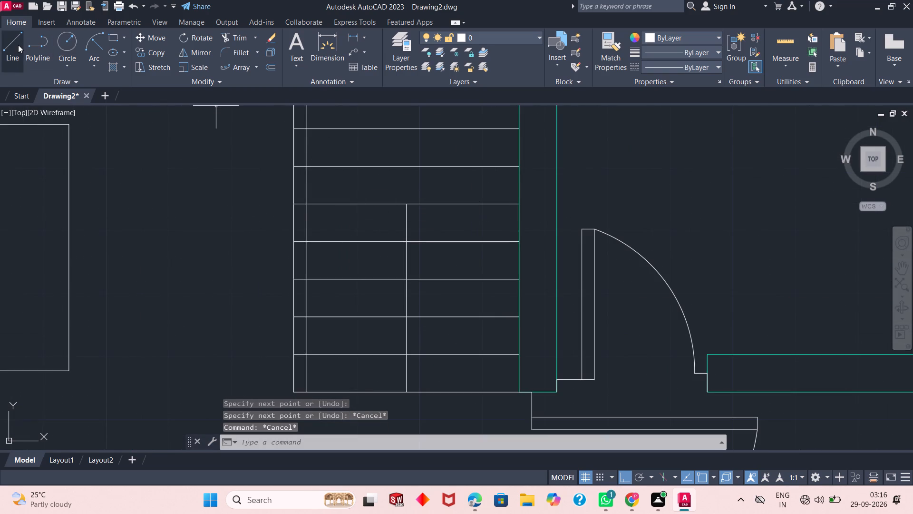
# Draw a 1" line to the left from the upper end of the vertical centre line.
pyautogui.click(18, 45)
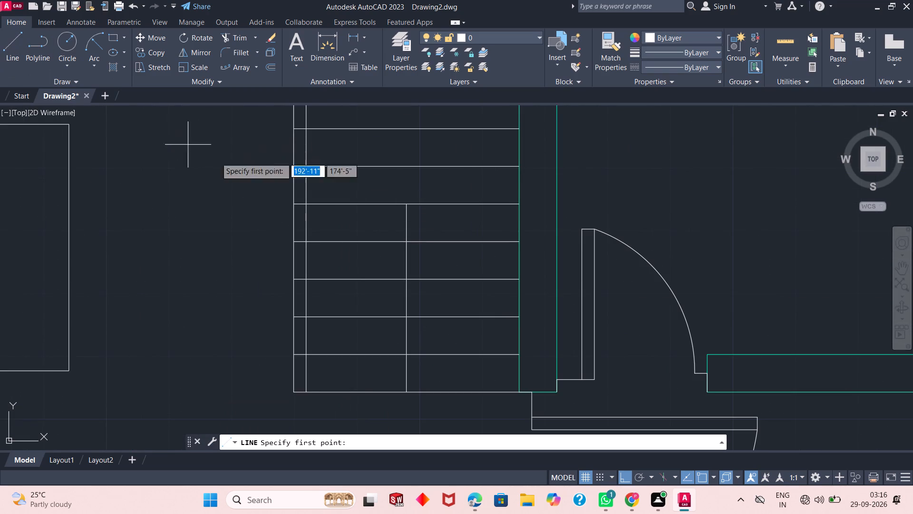
pyautogui.click(407, 203)
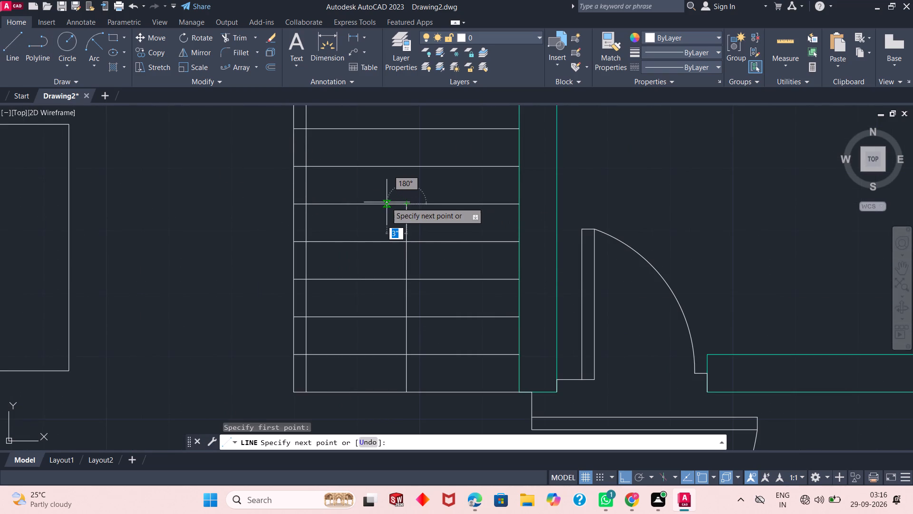
pyautogui.write('1"')
pyautogui.press('Return')
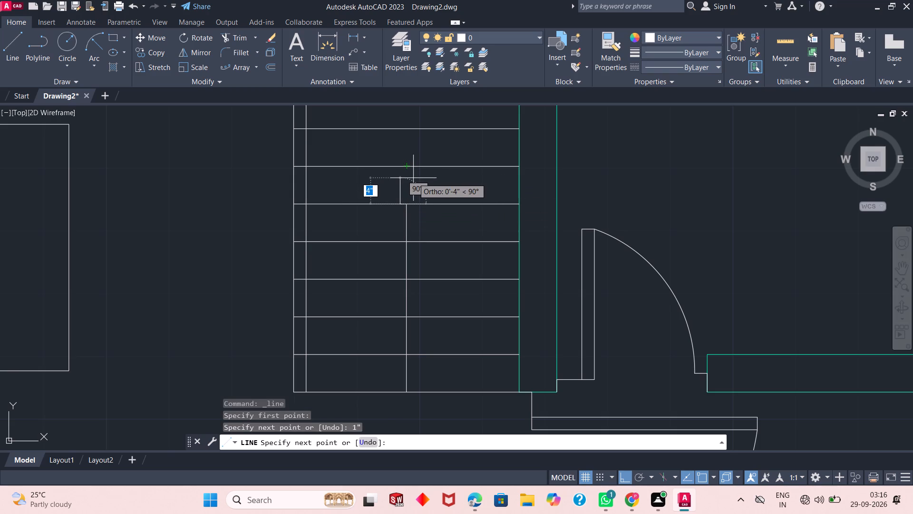
pyautogui.press('Escape')
# Draw a 1" line to the right from the upper end of the staircase's vertical centre line.
pyautogui.press('l')
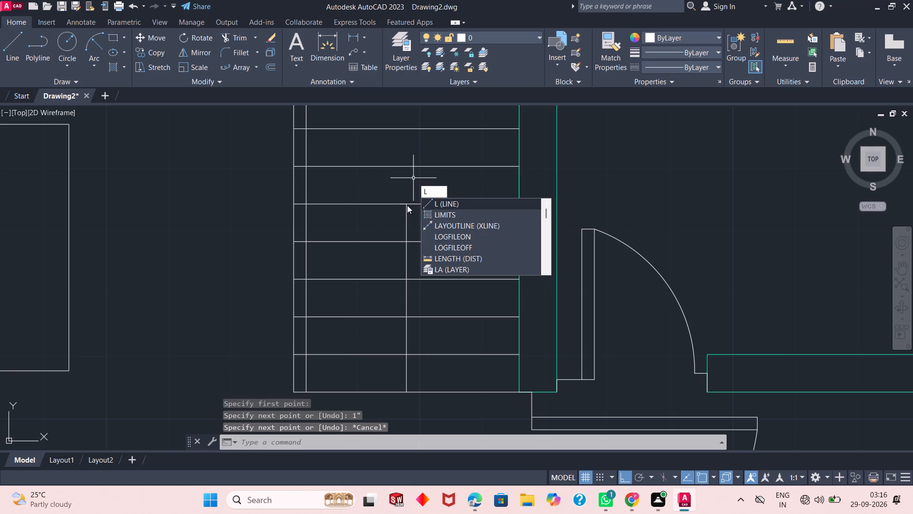
pyautogui.press('space')
pyautogui.click(407, 205)
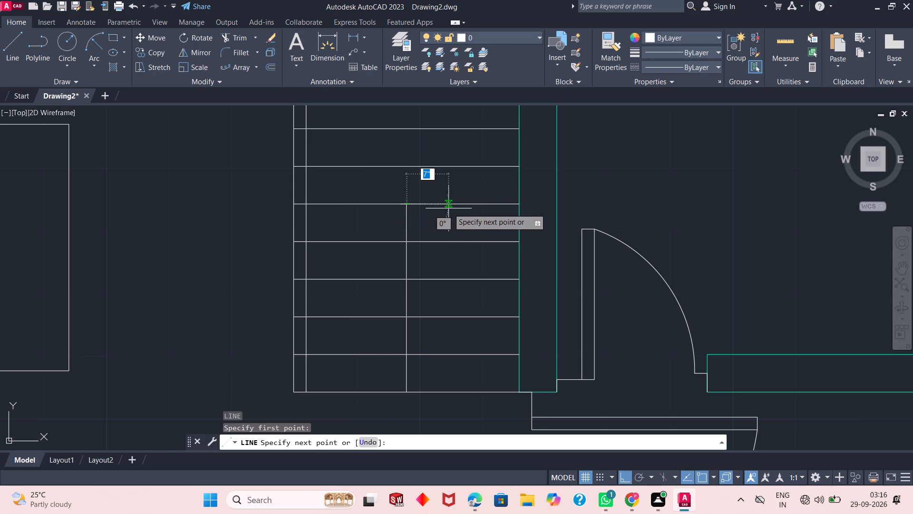
pyautogui.press('1')
pyautogui.hotkey('shift', '"')
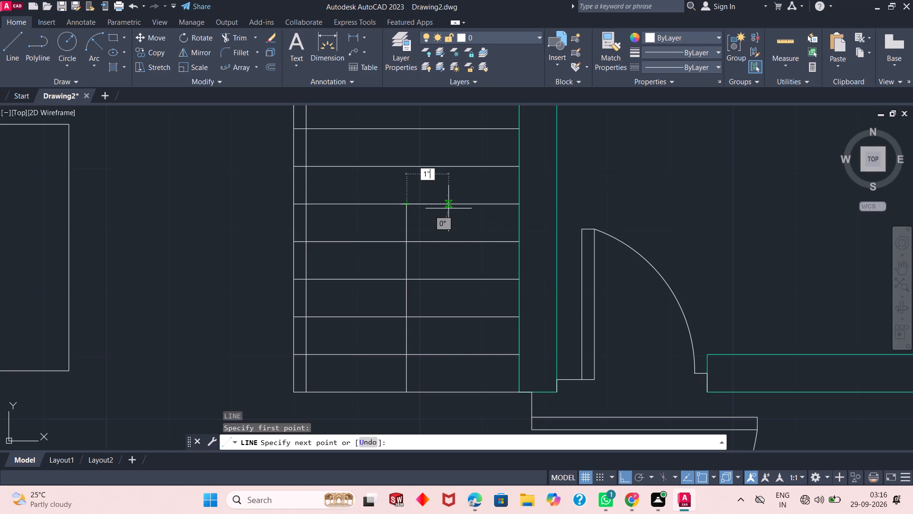
pyautogui.press('Return')
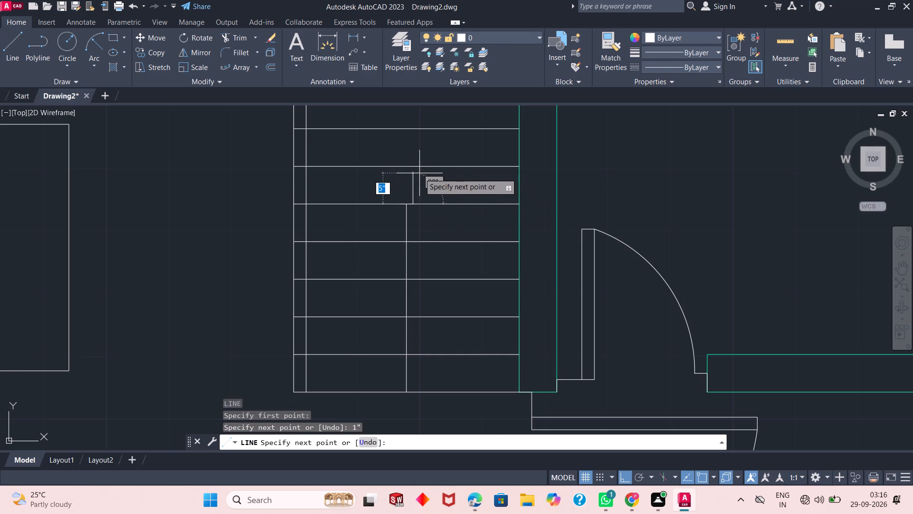
pyautogui.scroll(1, 413, 179)
pyautogui.press('Escape')
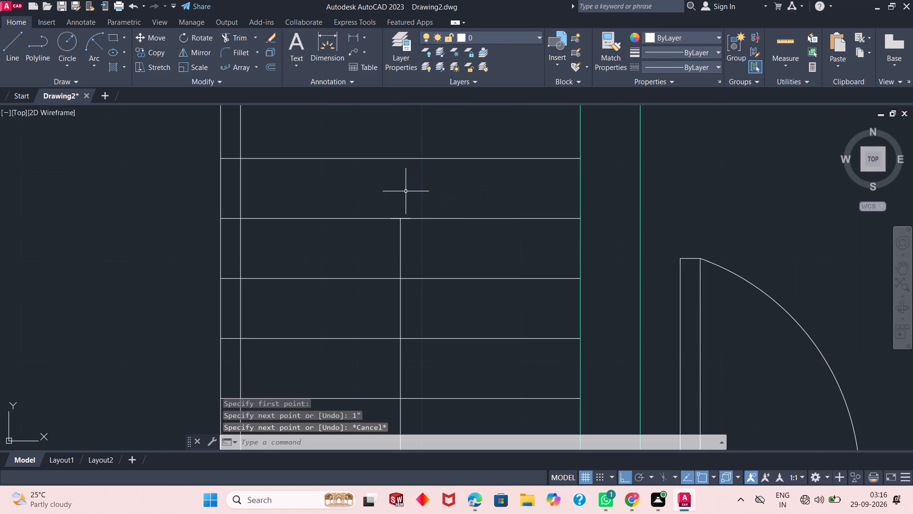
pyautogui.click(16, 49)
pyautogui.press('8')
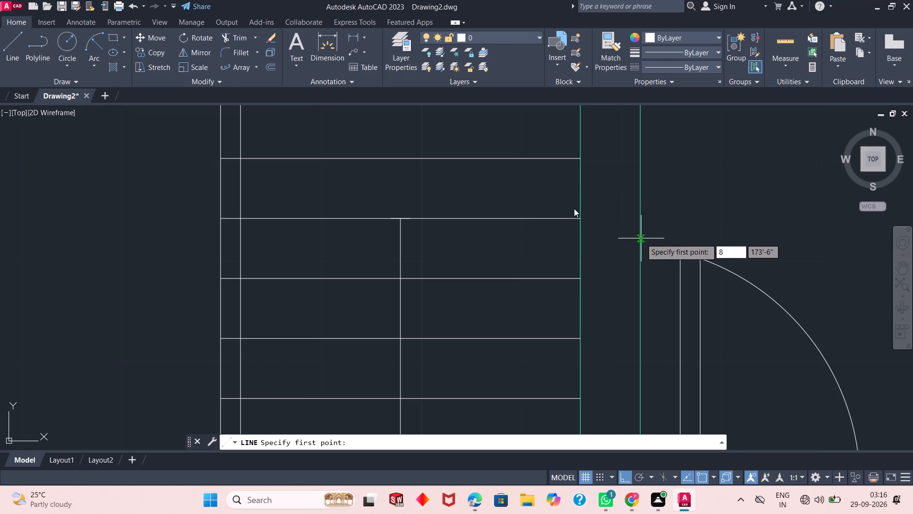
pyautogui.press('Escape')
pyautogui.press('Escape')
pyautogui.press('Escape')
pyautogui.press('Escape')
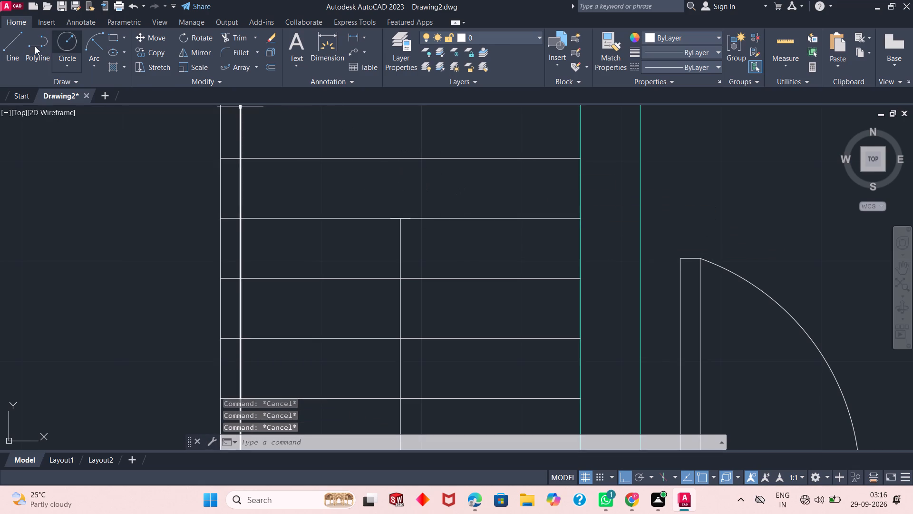
# Turn Ortho off and draw two sloping lines joining the short line's ends at an apex about 3" above, forming the staircase arrowhead.
pyautogui.click(13, 44)
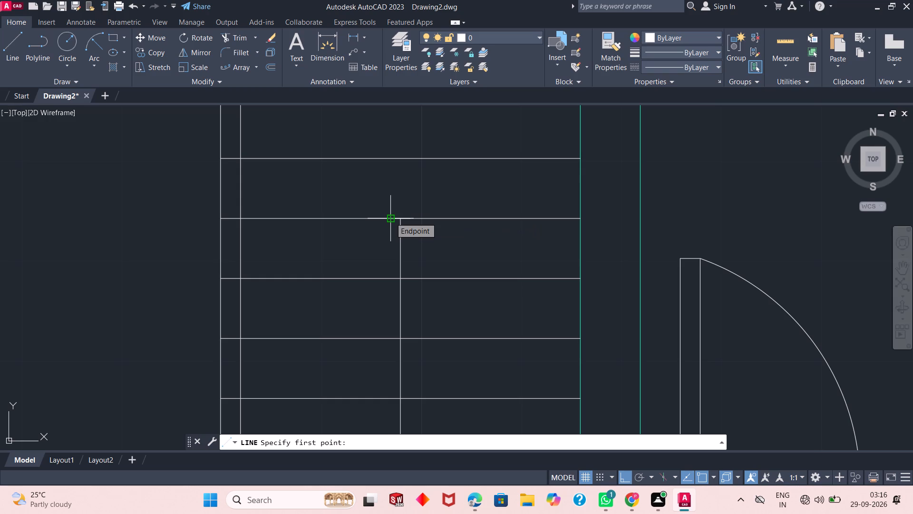
pyautogui.click(390, 218)
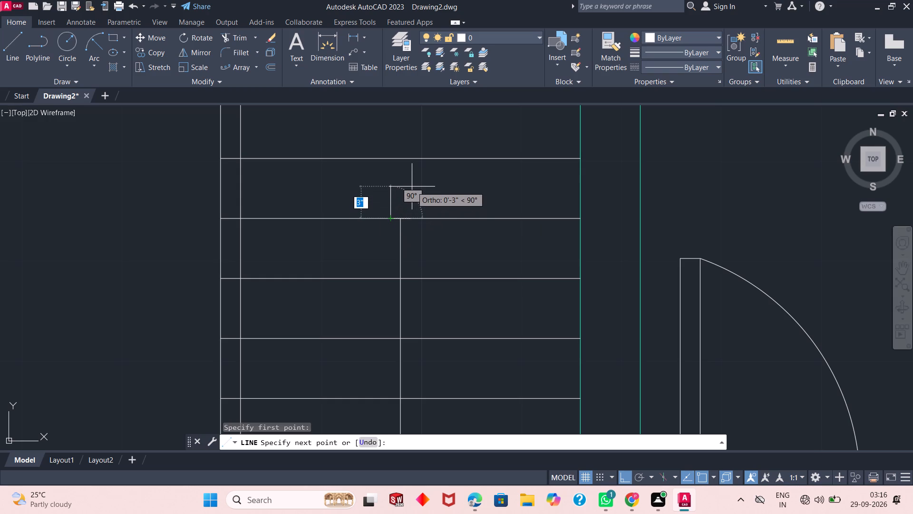
pyautogui.press('F8')
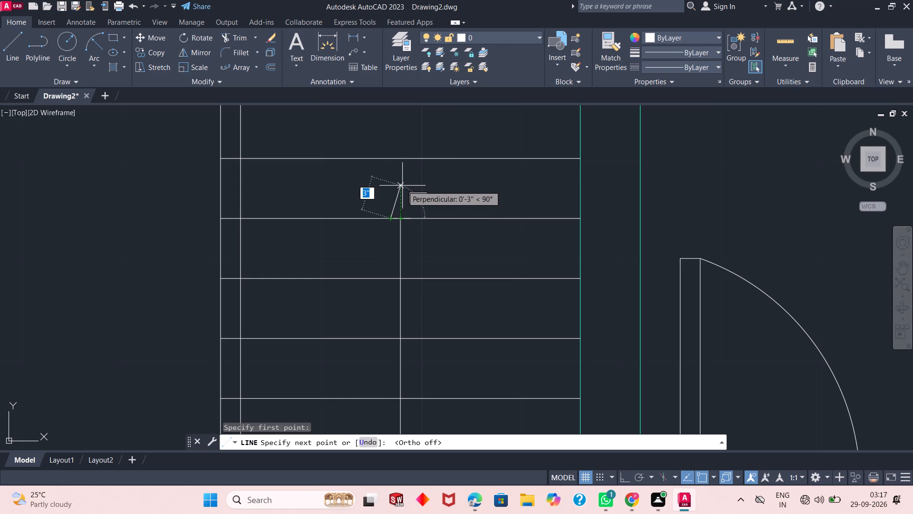
pyautogui.click(402, 186)
pyautogui.click(409, 217)
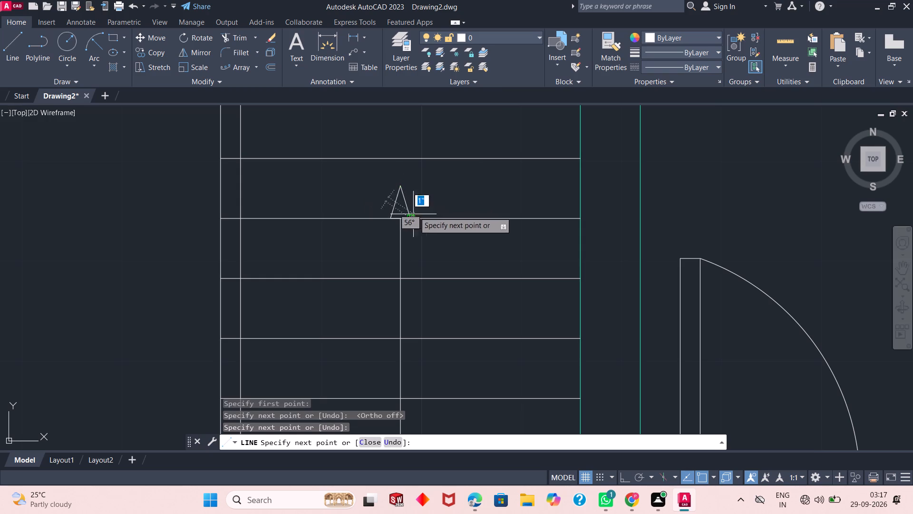
pyautogui.rightClick(448, 198)
pyautogui.click(471, 202)
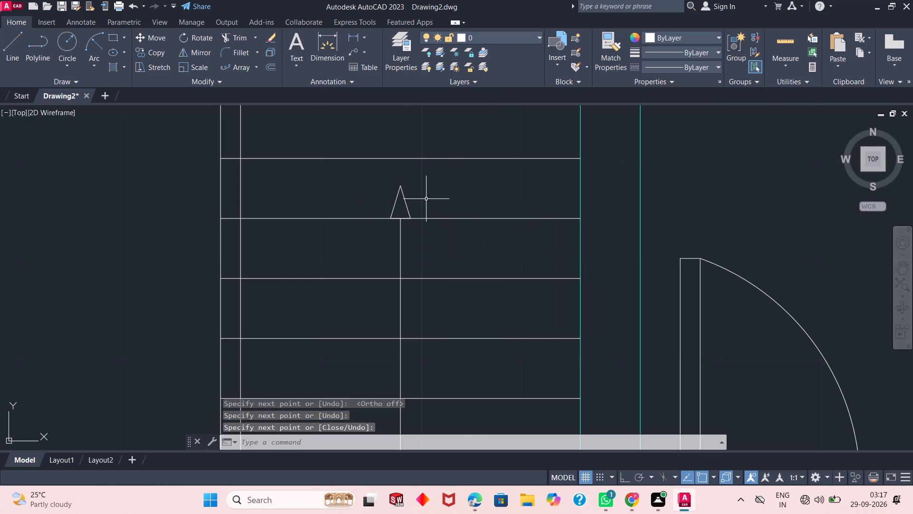
# Draw a rectangle about 4'-8" long for a sofa beside the left wall's window, just above the entrance door.
pyautogui.scroll(-5, 426, 199)
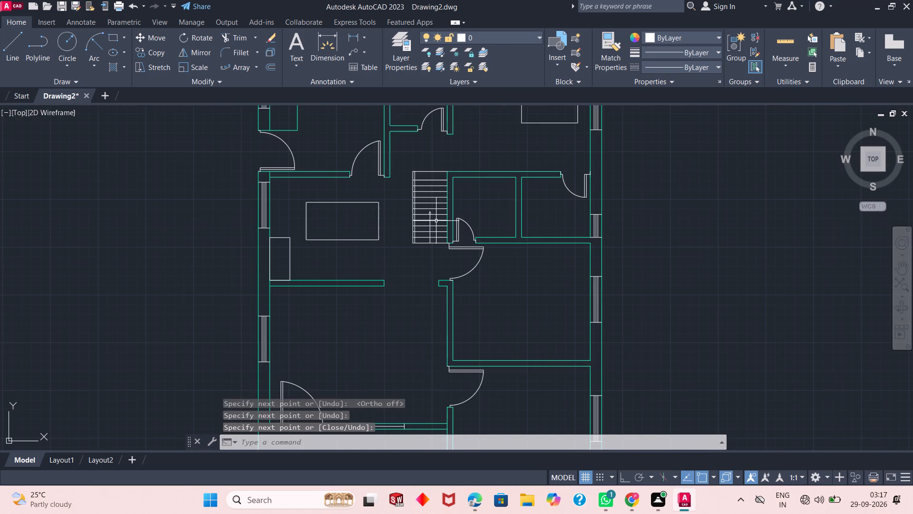
pyautogui.scroll(-1, 465, 190)
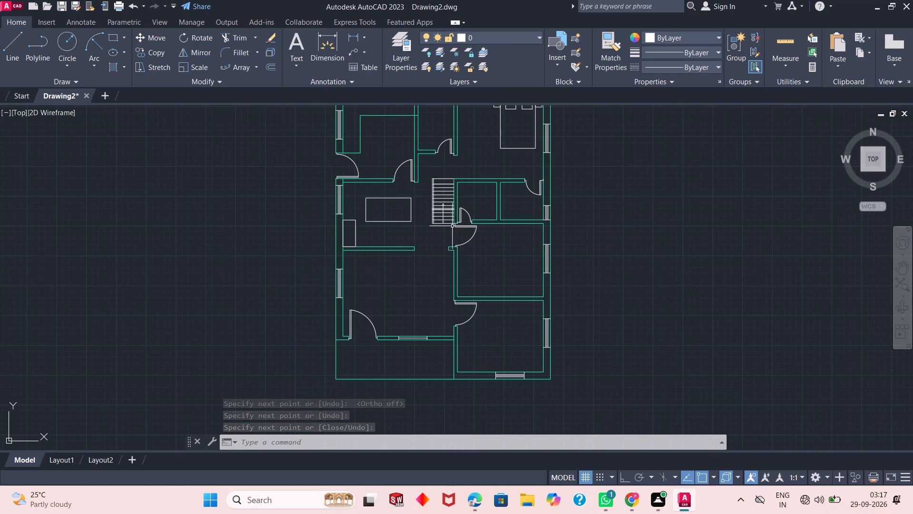
pyautogui.scroll(2, 350, 309)
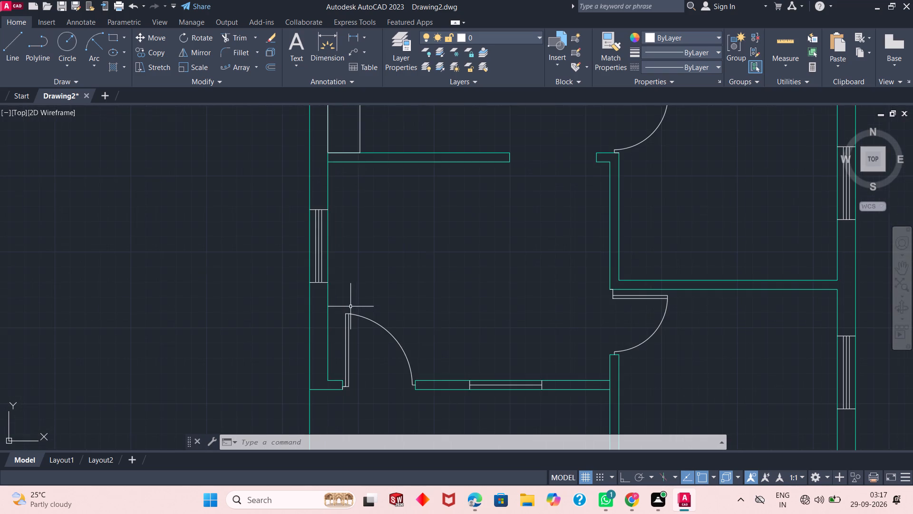
pyautogui.click(115, 38)
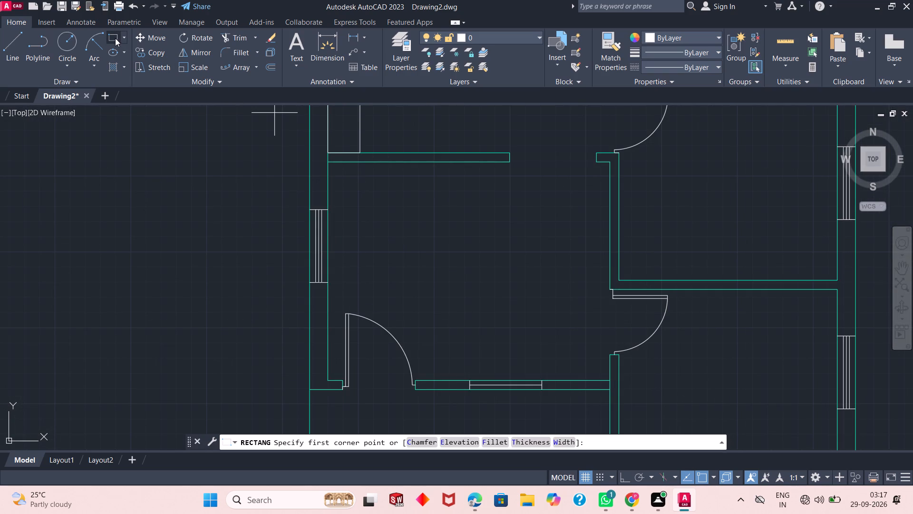
pyautogui.click(336, 203)
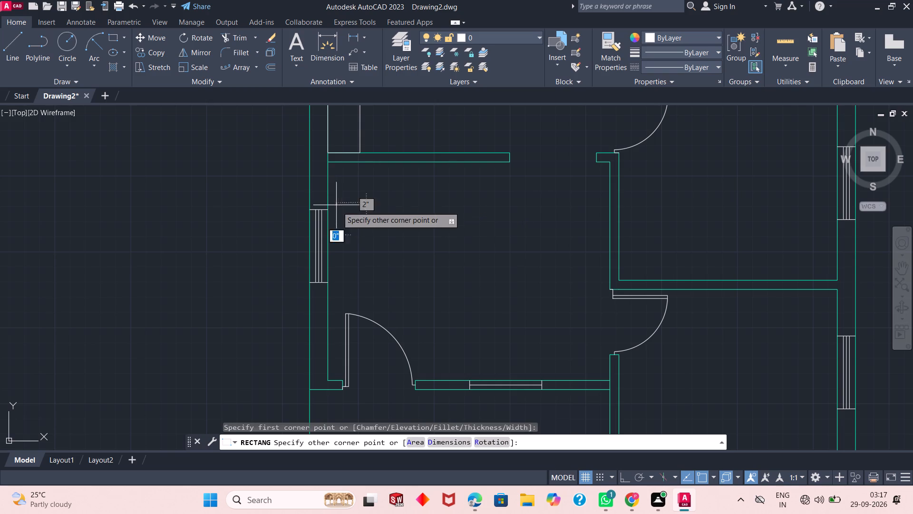
pyautogui.click(389, 288)
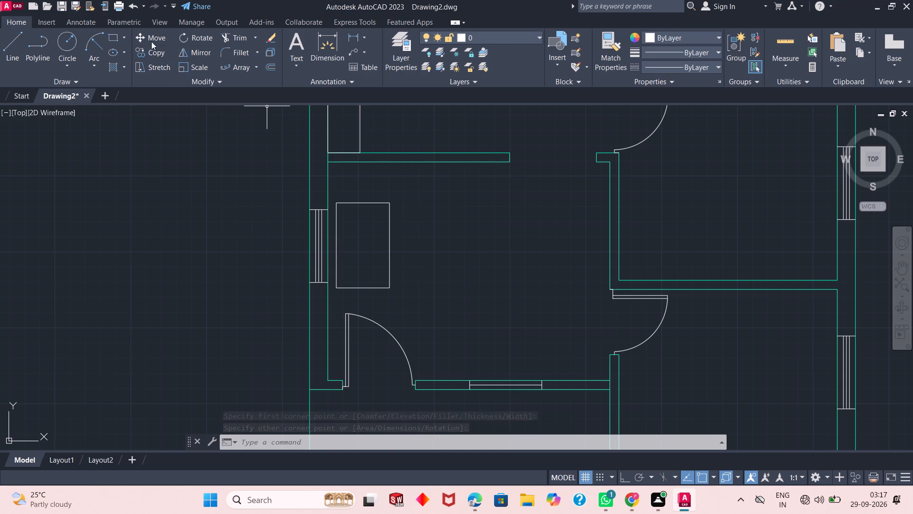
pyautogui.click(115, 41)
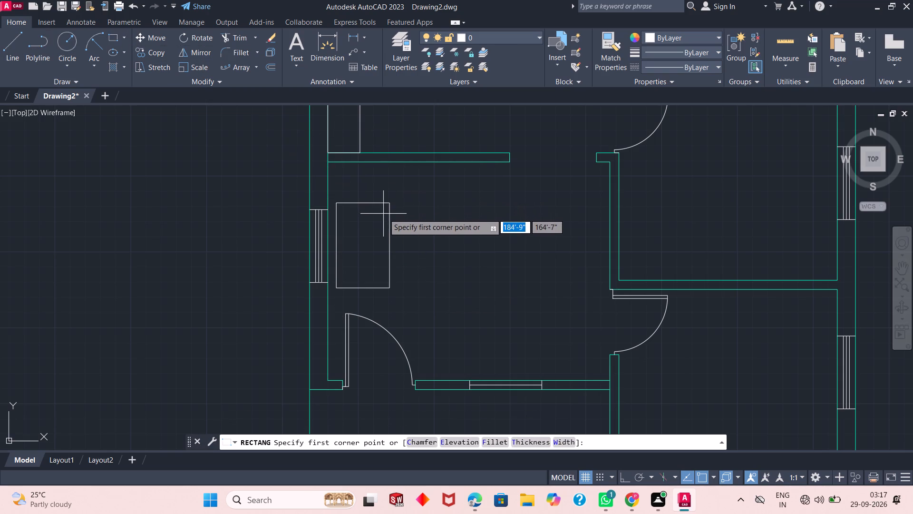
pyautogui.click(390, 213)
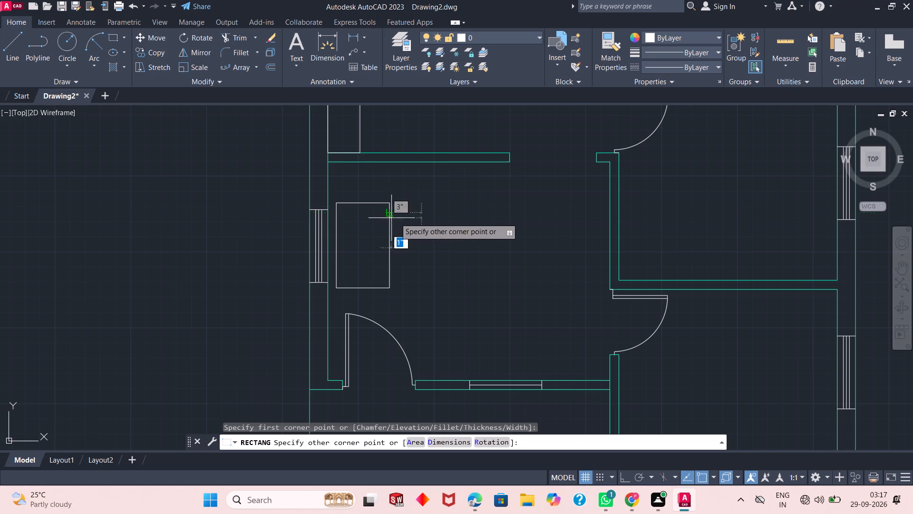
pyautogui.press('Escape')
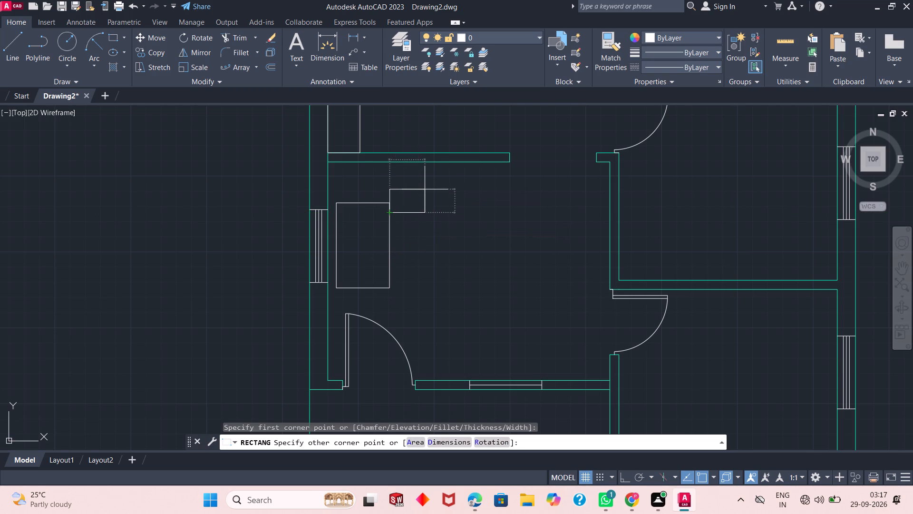
# Draw an inner rectangle about 2'-7" by 3'-8" inside the sofa outline, flush with its right edge.
pyautogui.click(110, 37)
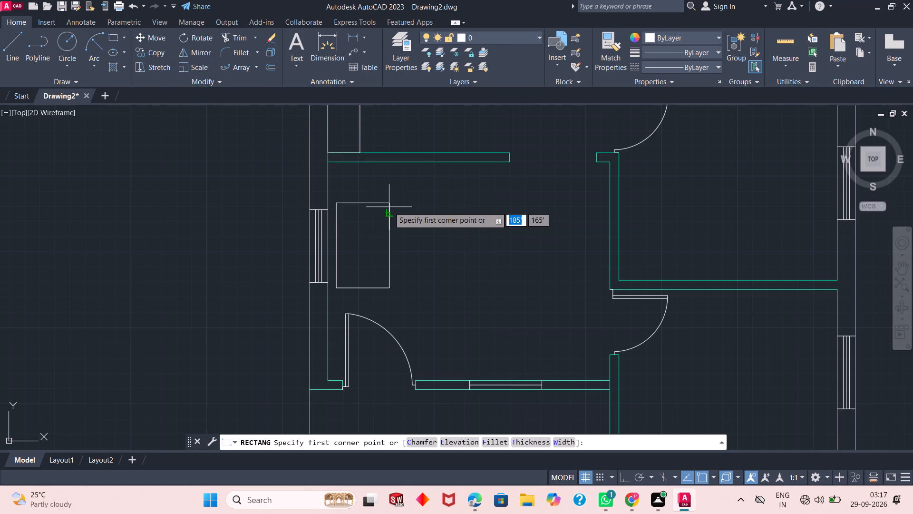
pyautogui.click(388, 214)
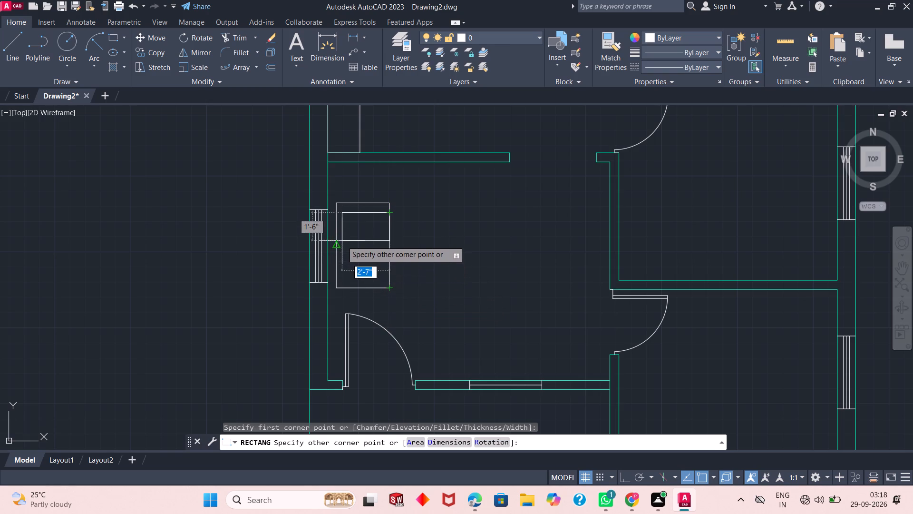
pyautogui.click(342, 279)
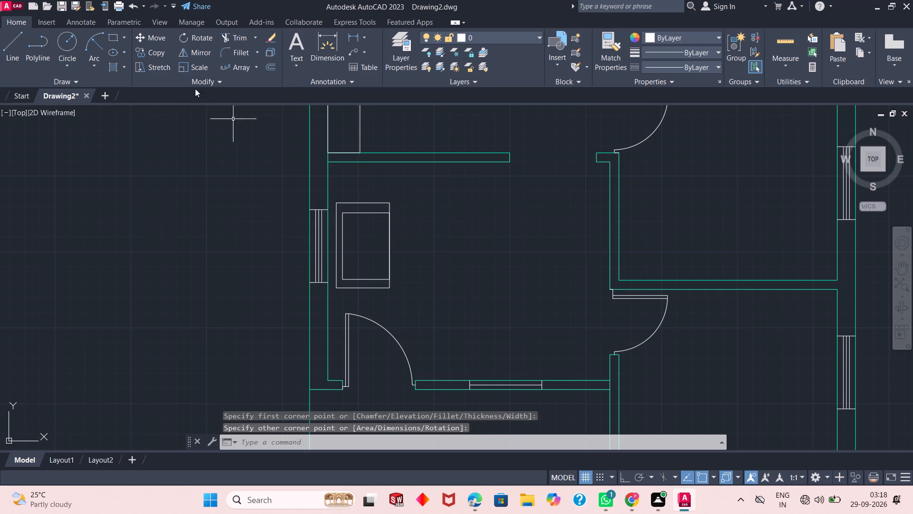
# Trim the overlapping right edges between the two arms so the sofa frame is an open C shape.
pyautogui.click(243, 35)
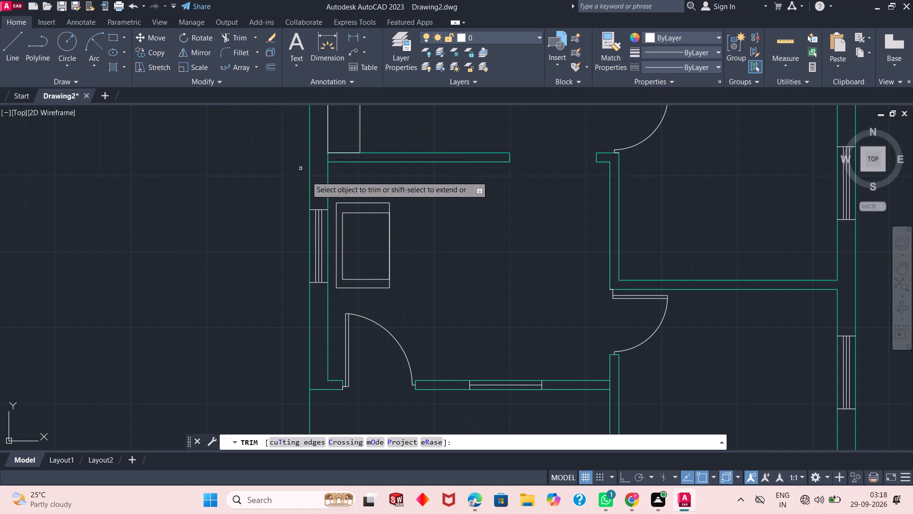
pyautogui.click(410, 239)
pyautogui.click(379, 243)
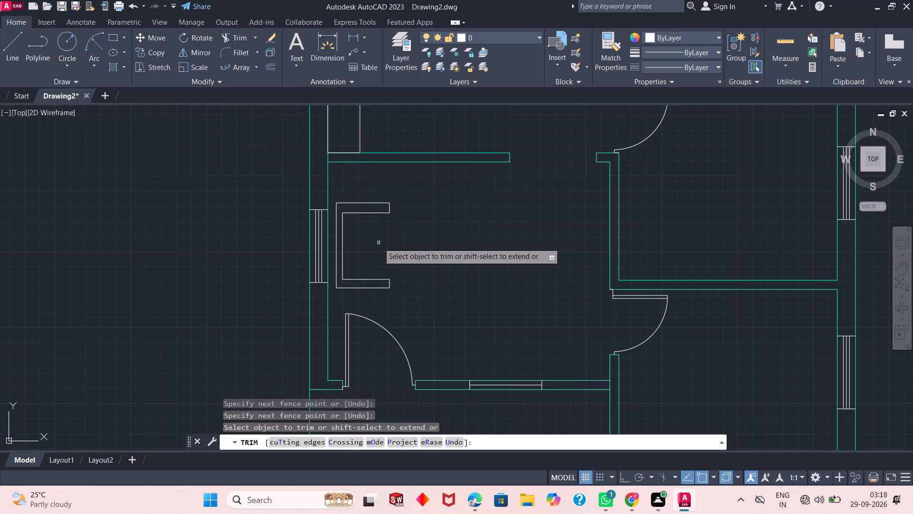
pyautogui.rightClick(379, 243)
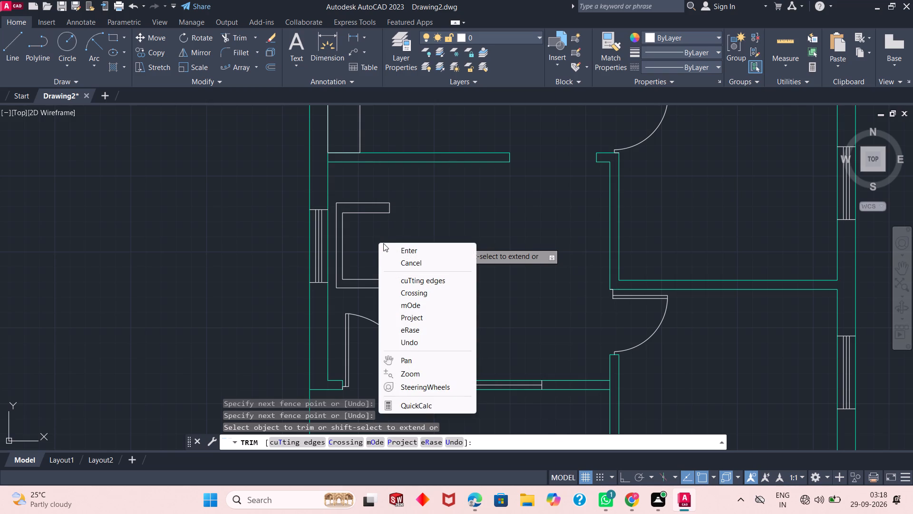
pyautogui.click(398, 251)
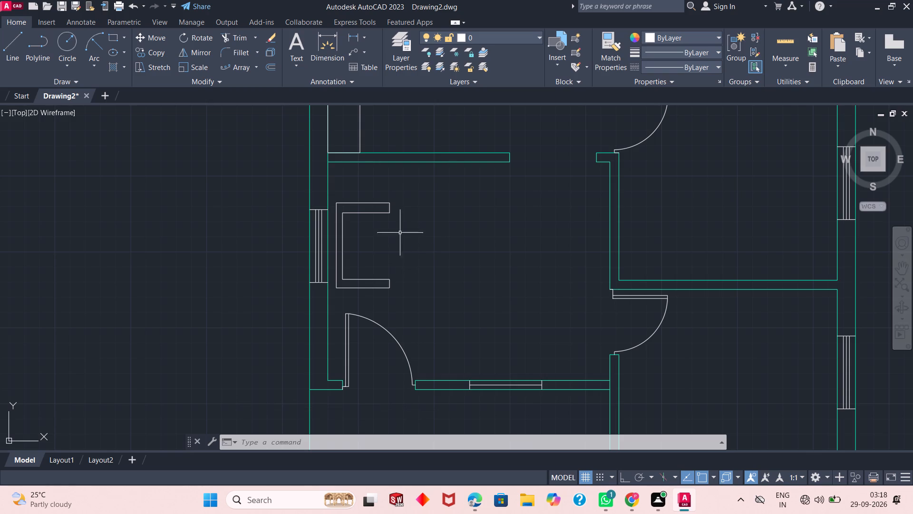
# Draw the upper seat cushion from the upper arm end's midpoint: 3" right, about 2'-1" down, and back to the backrest's inner midpoint.
pyautogui.click(13, 46)
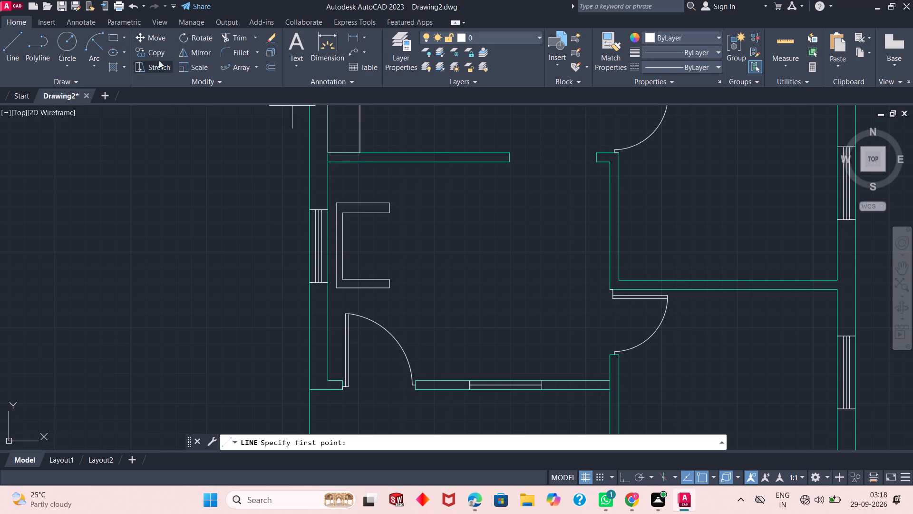
pyautogui.click(391, 209)
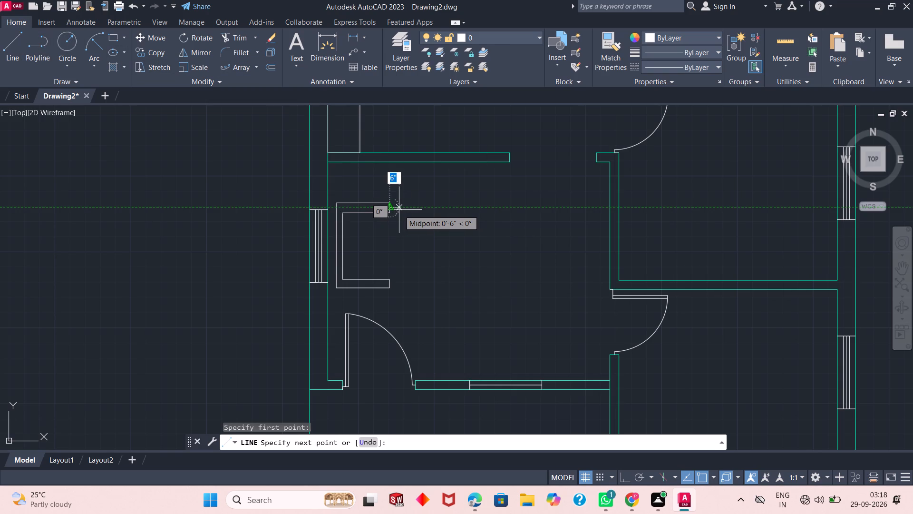
pyautogui.write('3"')
pyautogui.press('Return')
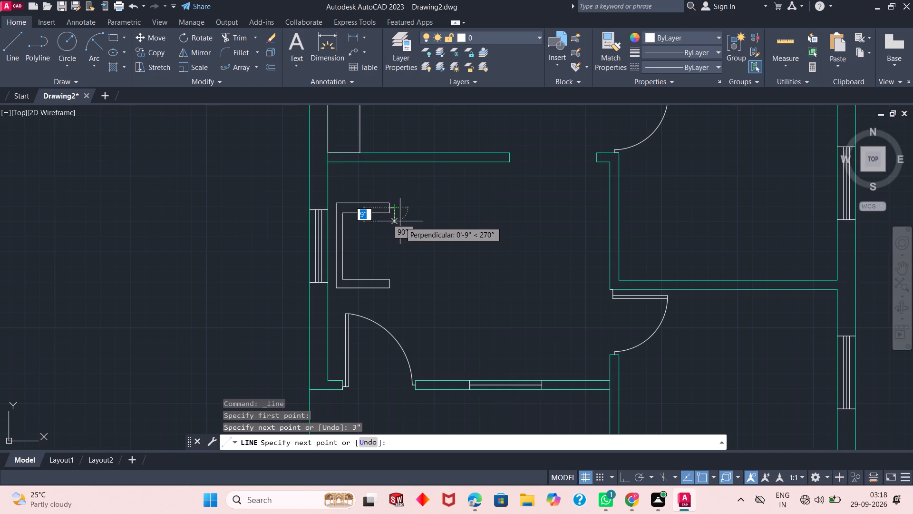
pyautogui.click(398, 247)
pyautogui.click(344, 247)
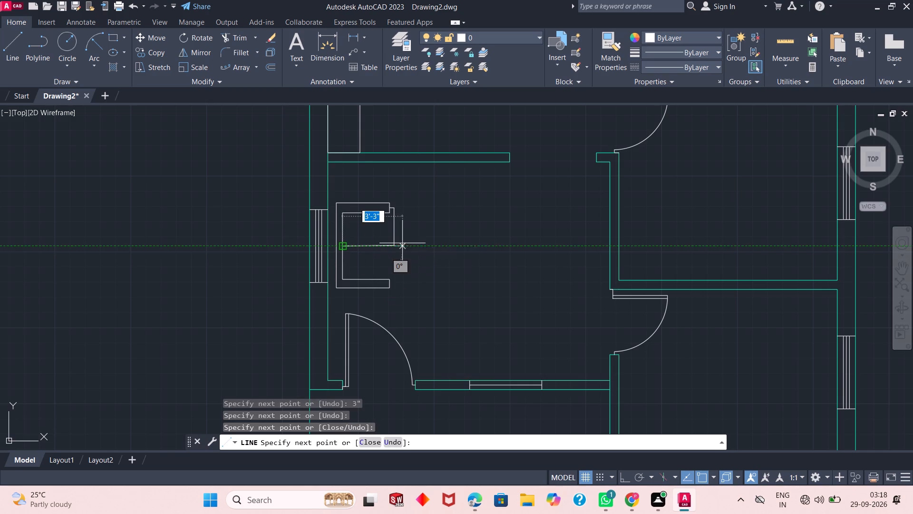
pyautogui.rightClick(407, 242)
pyautogui.click(422, 251)
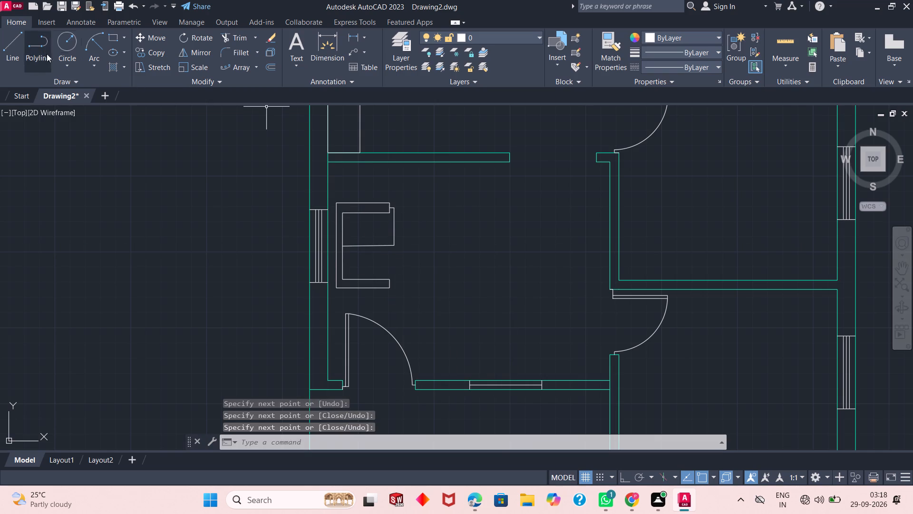
# Draw the lower seat cushion from the lower arm end's midpoint: 3" right, then up to the upper cushion's lower-right corner.
pyautogui.click(20, 45)
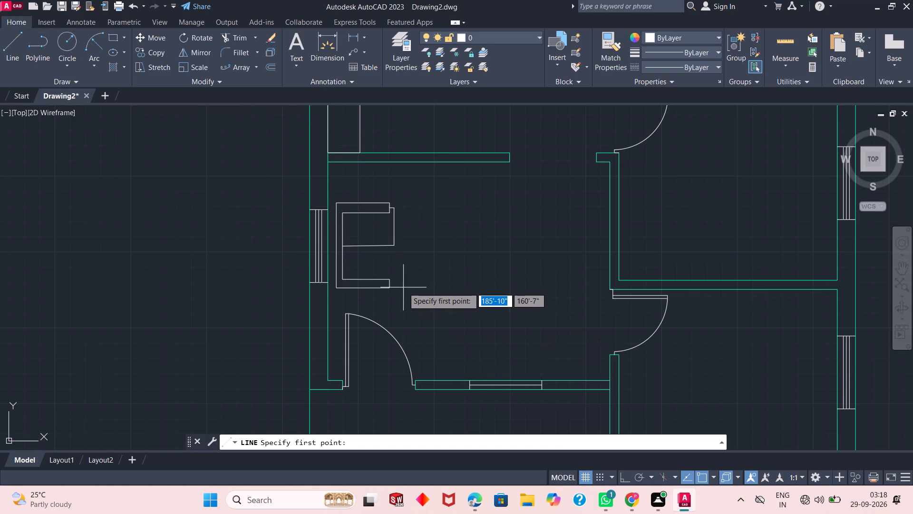
pyautogui.click(391, 285)
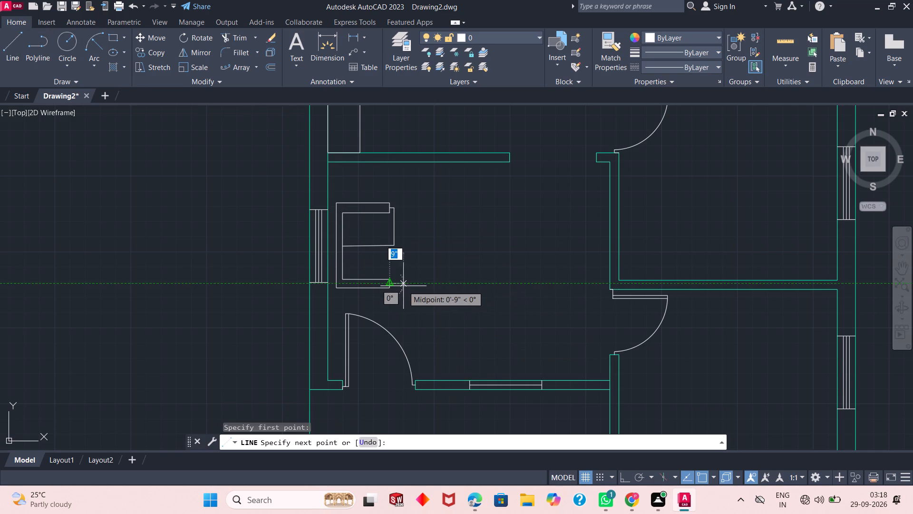
pyautogui.press('3')
pyautogui.hotkey('shift', '"')
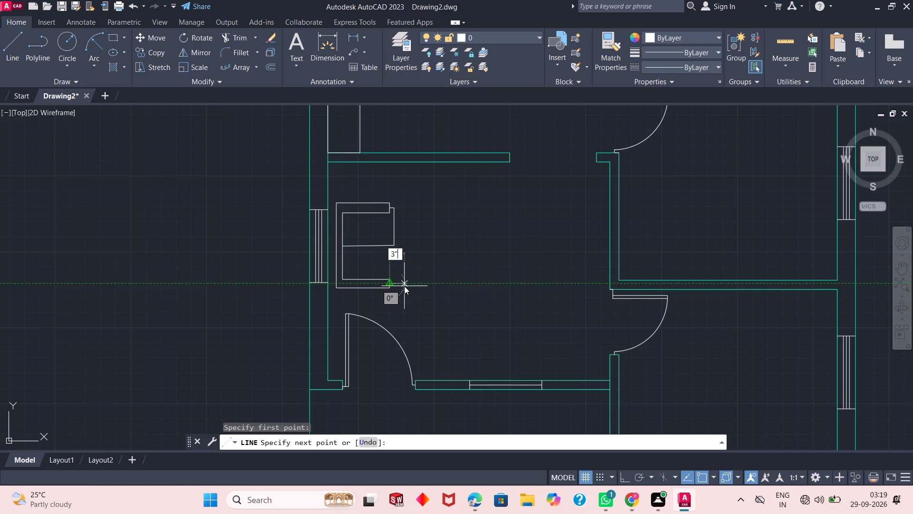
pyautogui.press('Return')
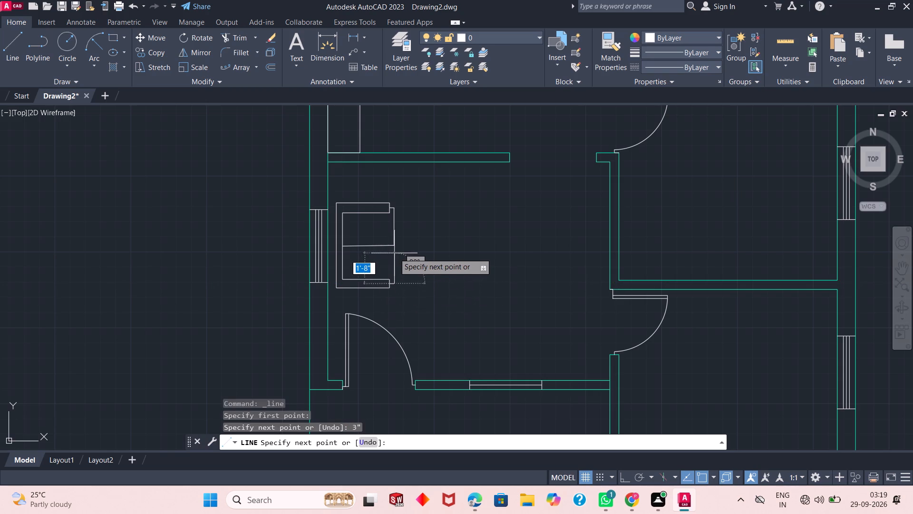
pyautogui.click(395, 247)
pyautogui.rightClick(395, 247)
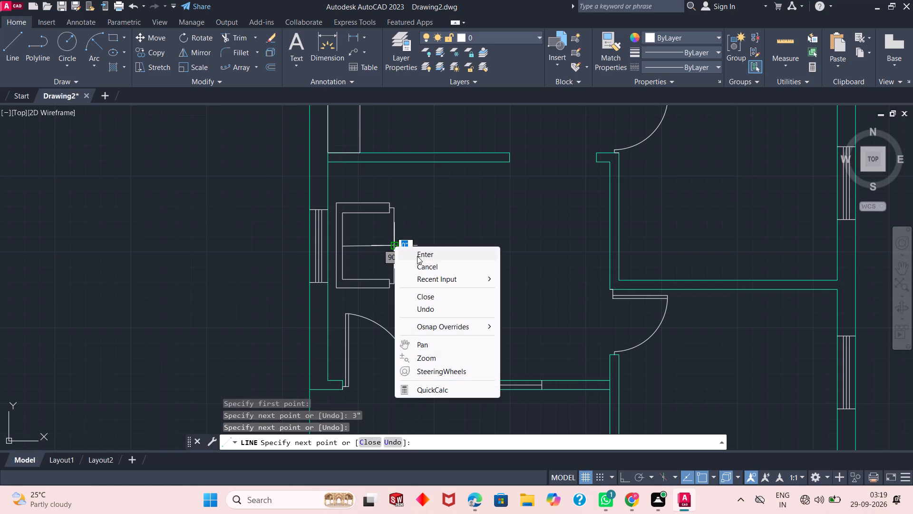
pyautogui.click(428, 256)
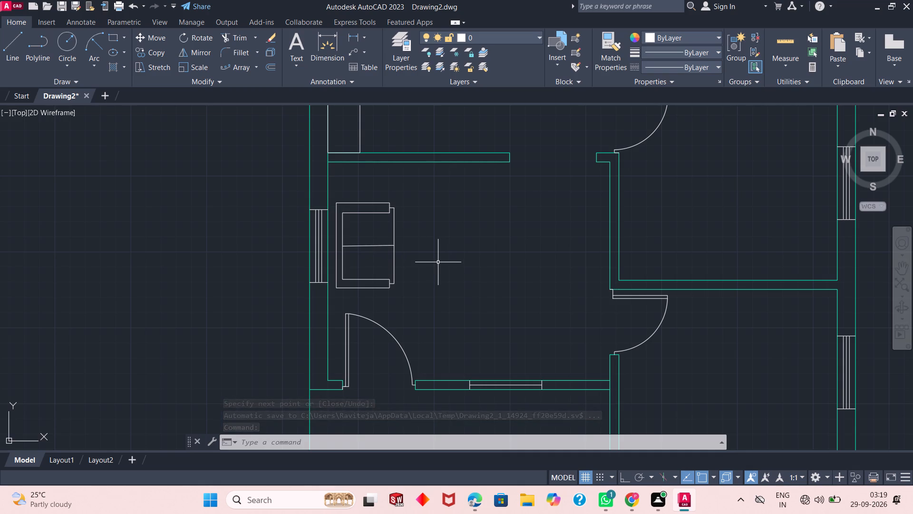
# Draw a rectangle about 5'-4" by 1'-10" for a second sofa against the living room's bottom wall, in front of the window.
pyautogui.scroll(1, 418, 260)
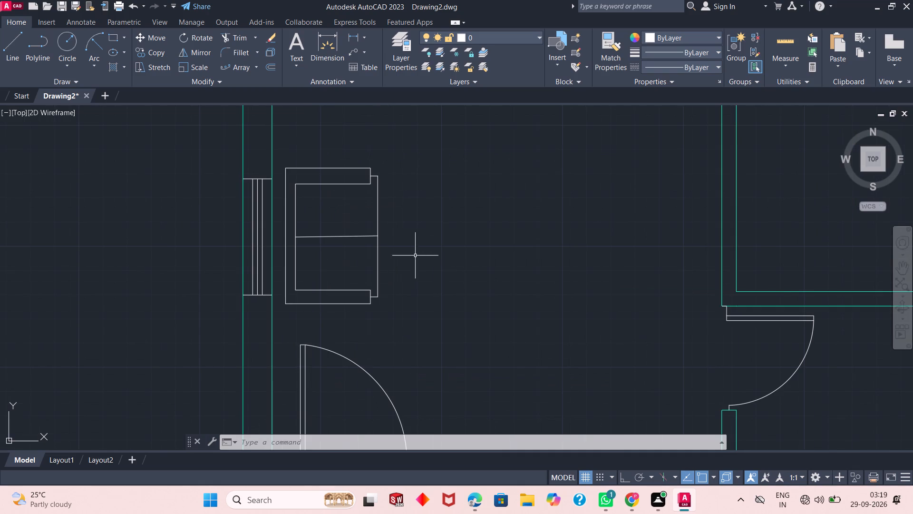
pyautogui.scroll(-1, 406, 247)
pyautogui.scroll(-1, 375, 218)
pyautogui.scroll(2, 431, 322)
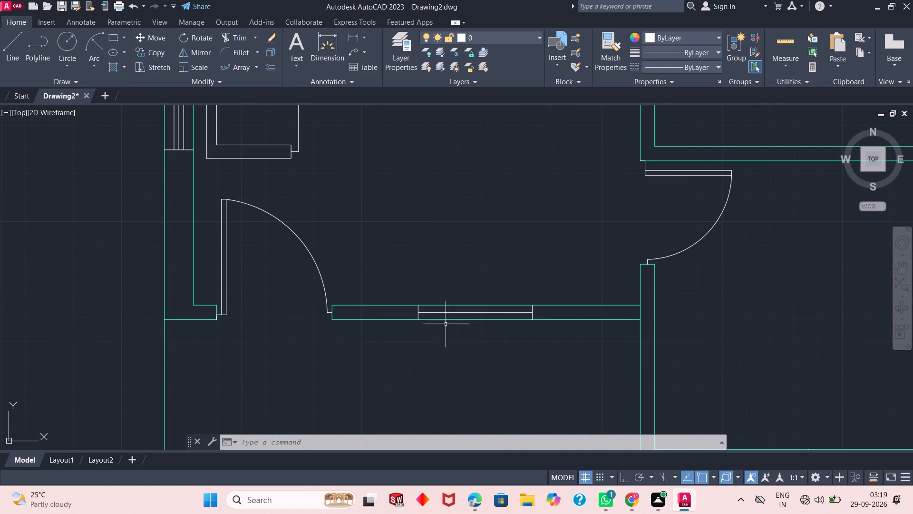
pyautogui.click(108, 40)
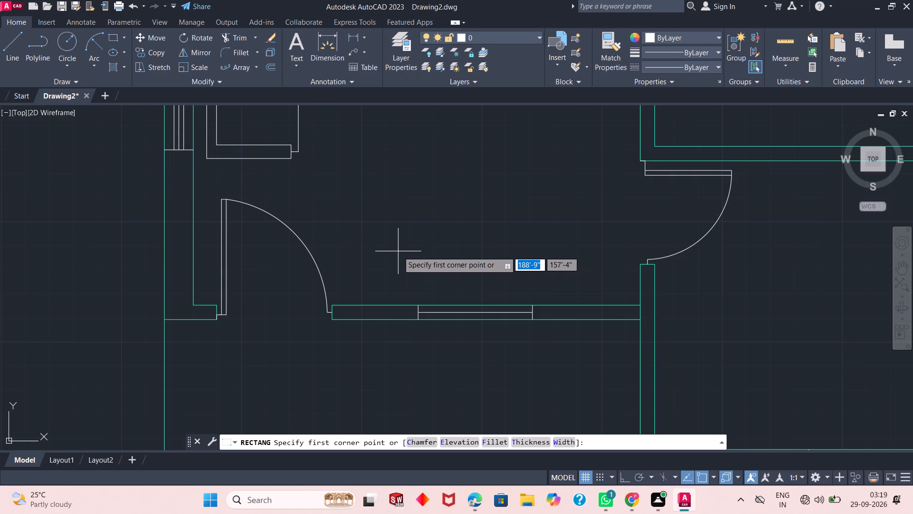
pyautogui.click(398, 249)
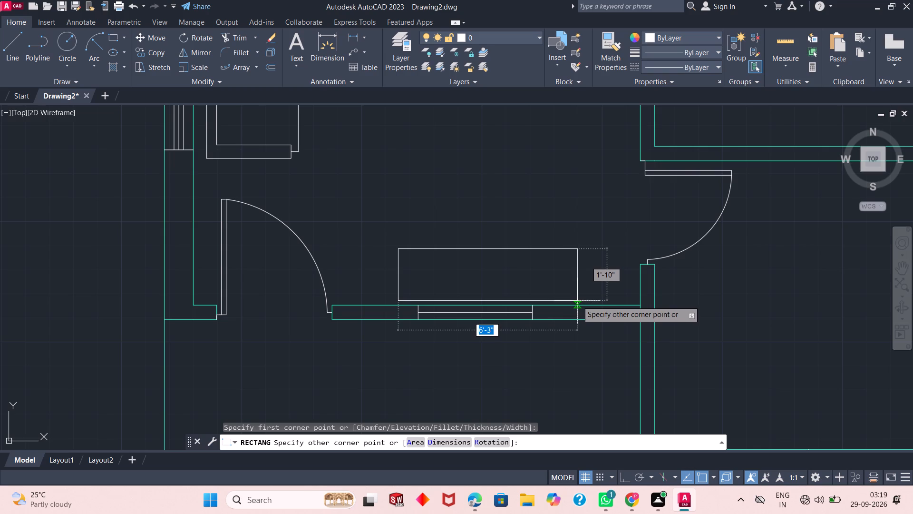
pyautogui.click(553, 303)
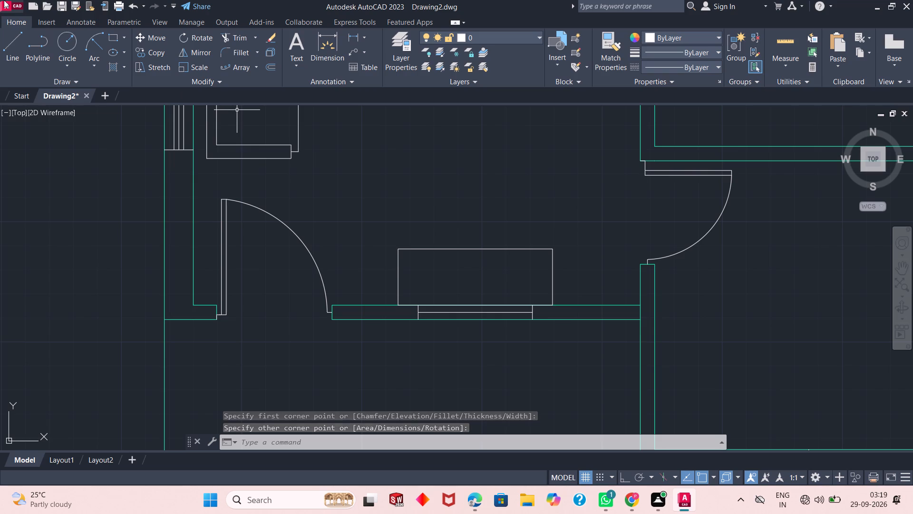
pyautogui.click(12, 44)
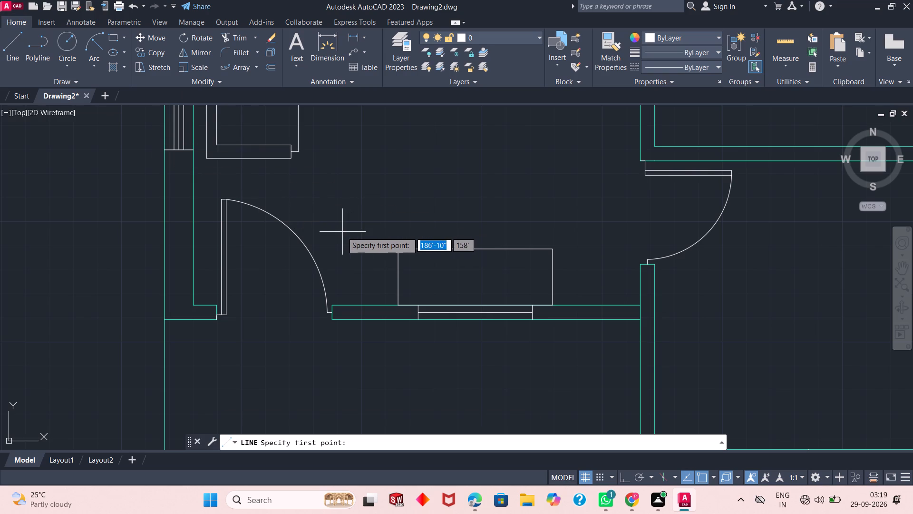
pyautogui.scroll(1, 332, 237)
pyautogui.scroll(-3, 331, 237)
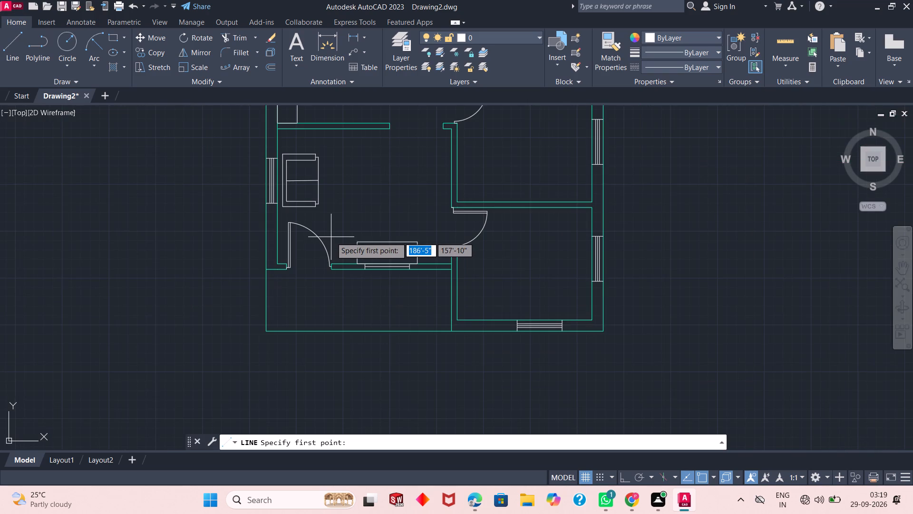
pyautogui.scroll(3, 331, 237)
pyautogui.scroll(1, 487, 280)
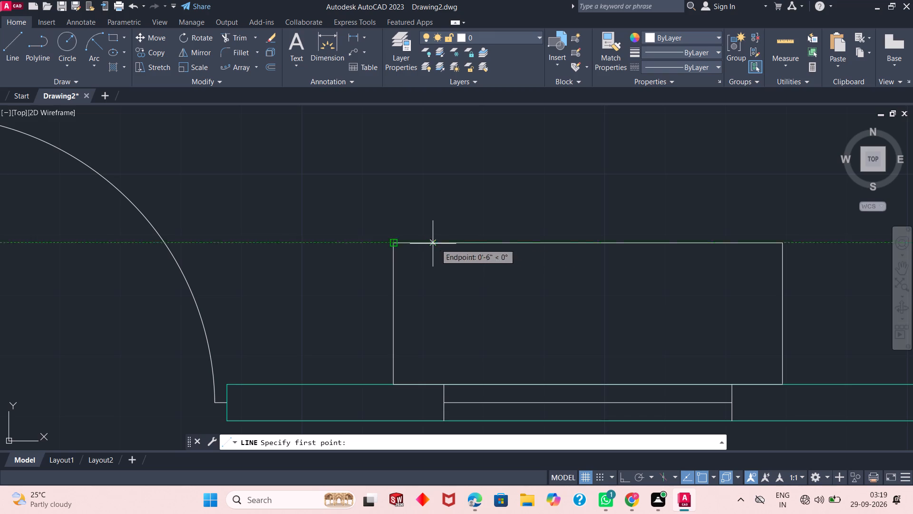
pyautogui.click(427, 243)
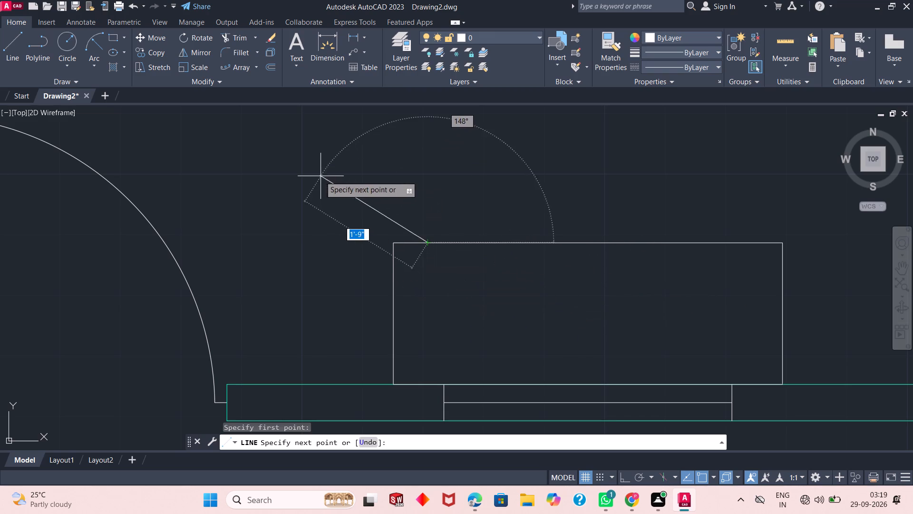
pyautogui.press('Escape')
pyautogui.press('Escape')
# Draw an inner rectangle about 4'-6" by 1'-8" inside the second sofa's outline, flush with its top edge.
pyautogui.click(117, 36)
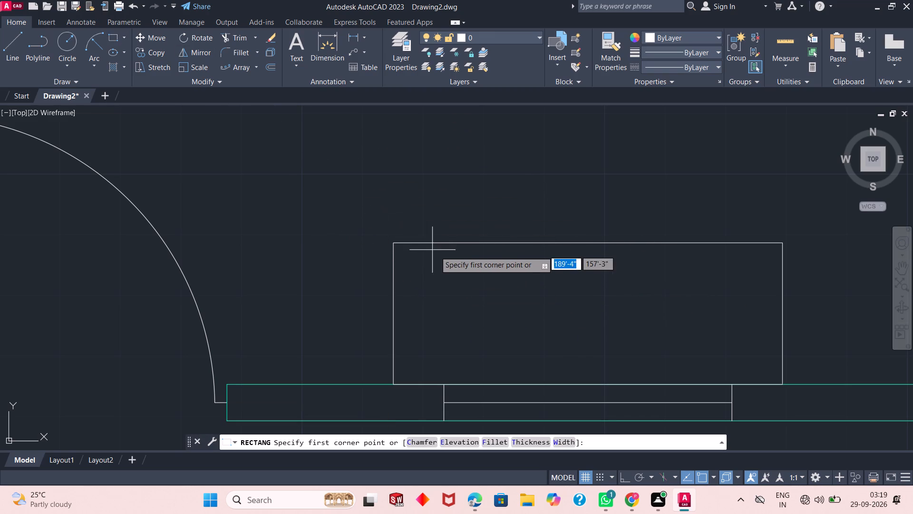
pyautogui.click(424, 242)
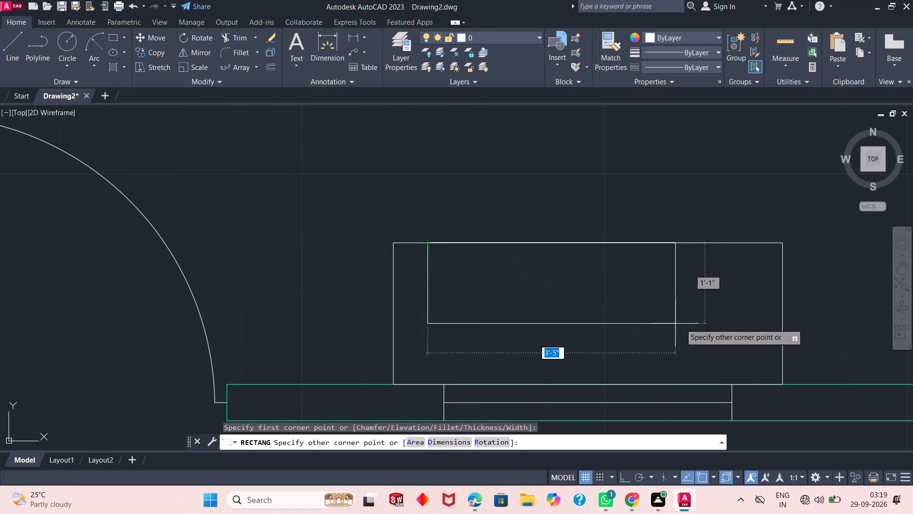
pyautogui.click(753, 366)
# Trim the overlapping top edges between the second sofa's arms so its frame is an open U shape.
pyautogui.scroll(1, 481, 228)
pyautogui.scroll(-2, 476, 217)
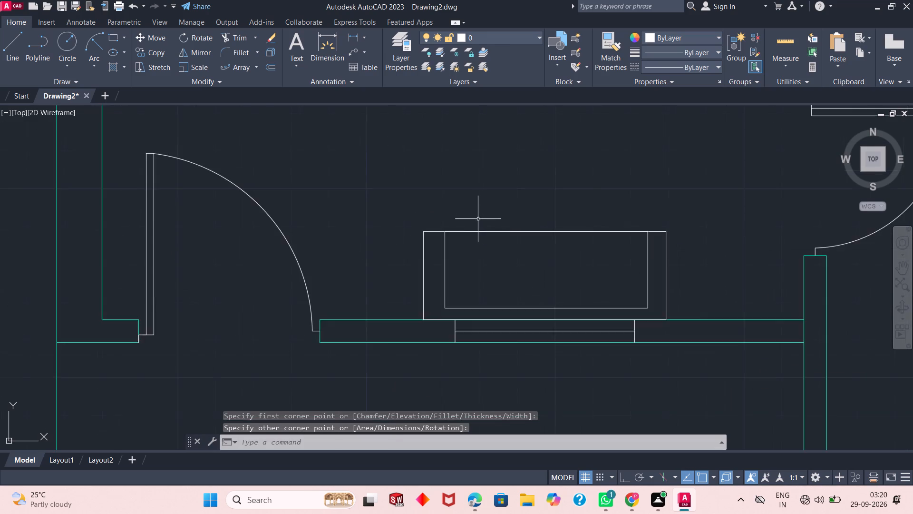
pyautogui.scroll(-1, 504, 239)
pyautogui.scroll(1, 582, 291)
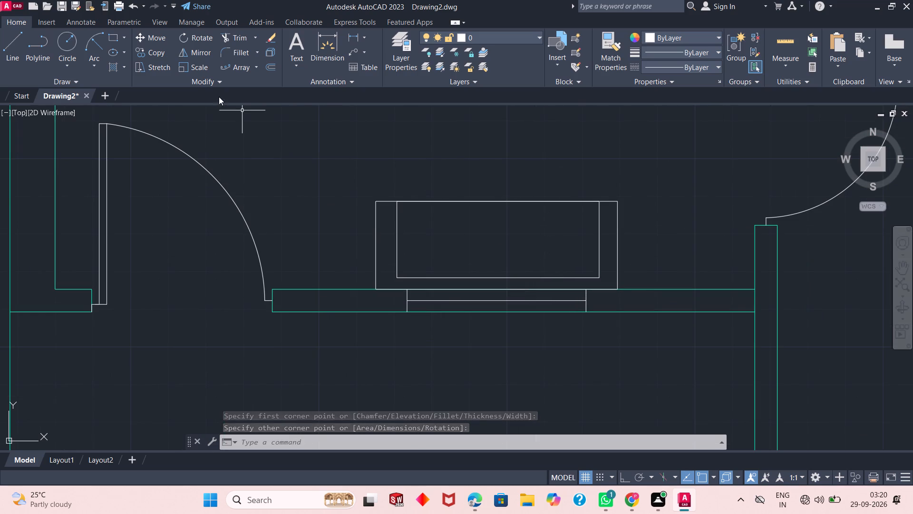
pyautogui.click(226, 42)
pyautogui.click(468, 184)
pyautogui.click(481, 222)
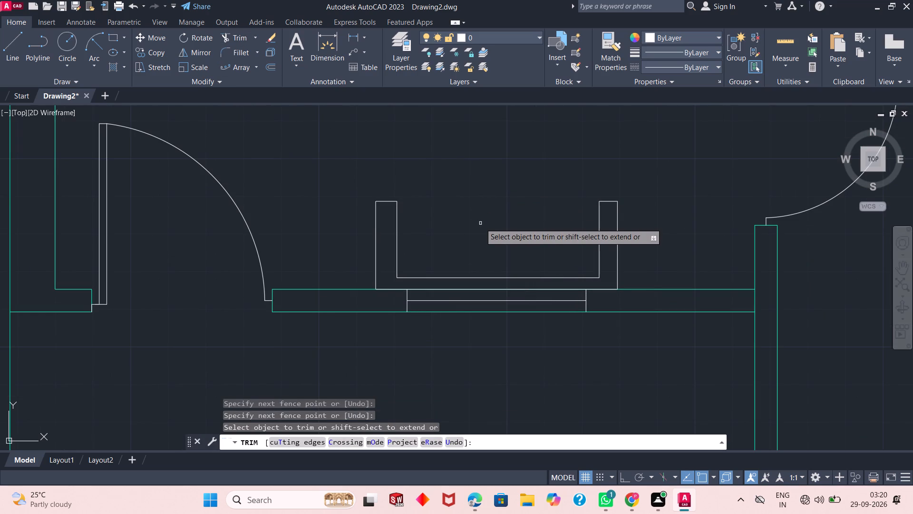
pyautogui.rightClick(480, 223)
pyautogui.click(504, 228)
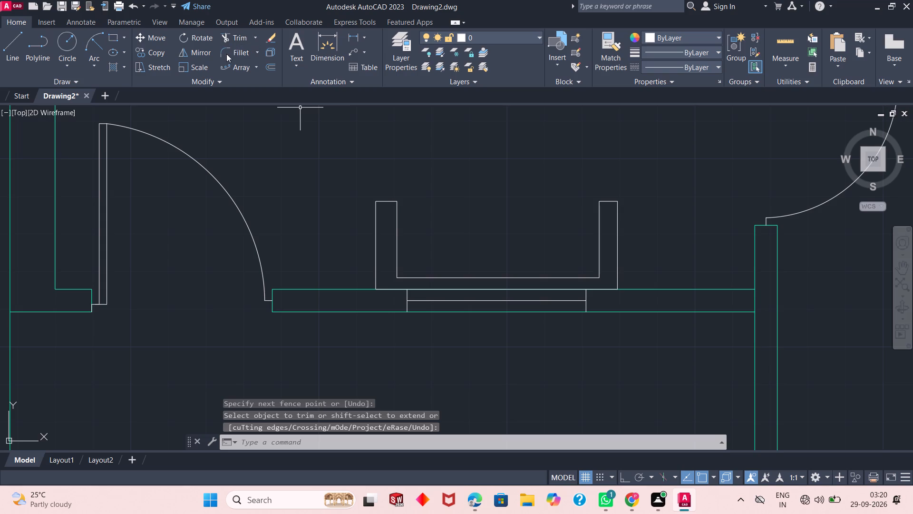
# Start a line at the midpoint of the second sofa's left arm end, with Ortho on.
pyautogui.click(108, 35)
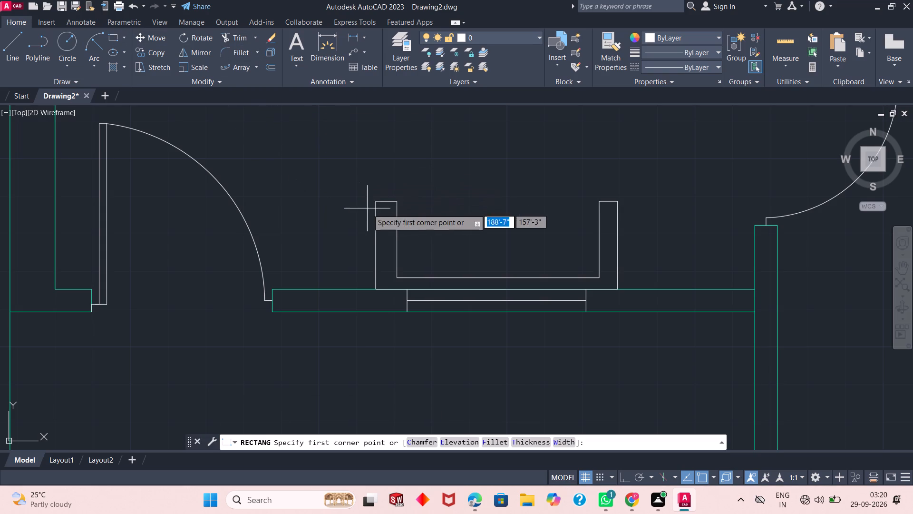
pyautogui.press('Escape')
pyautogui.click(18, 42)
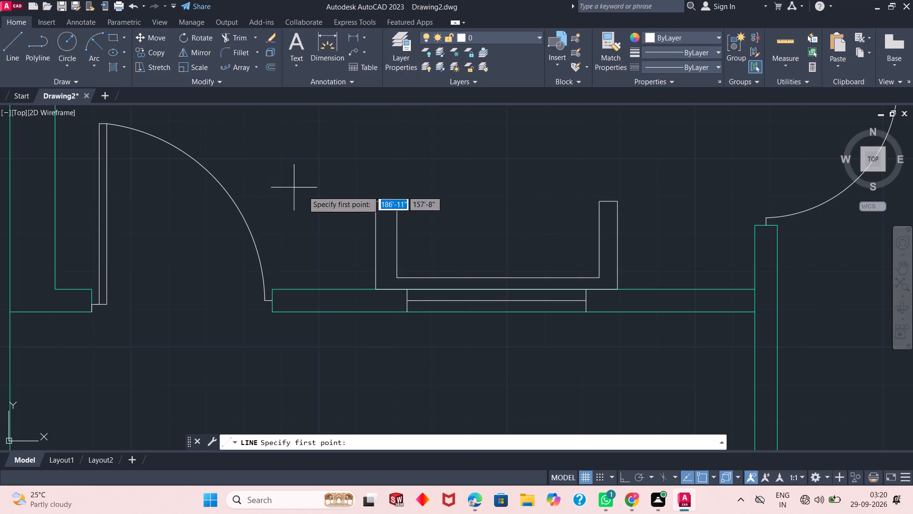
pyautogui.click(385, 203)
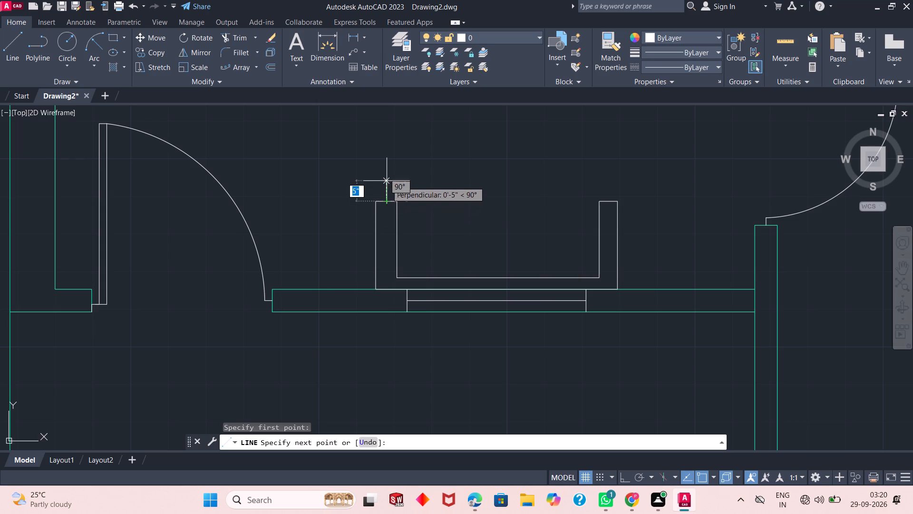
pyautogui.press('F8')
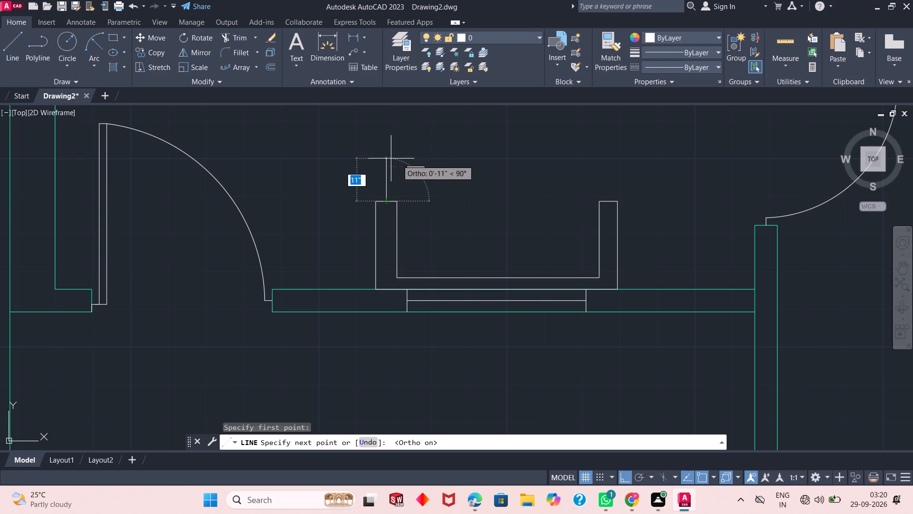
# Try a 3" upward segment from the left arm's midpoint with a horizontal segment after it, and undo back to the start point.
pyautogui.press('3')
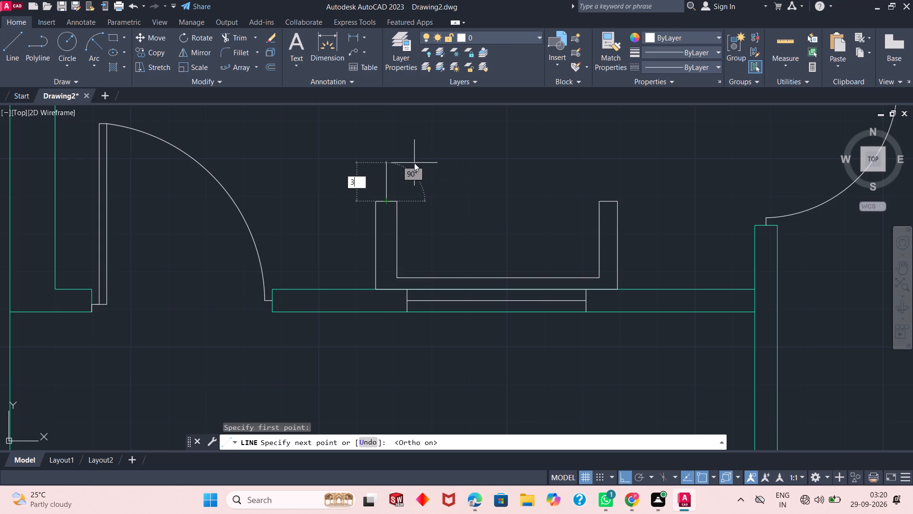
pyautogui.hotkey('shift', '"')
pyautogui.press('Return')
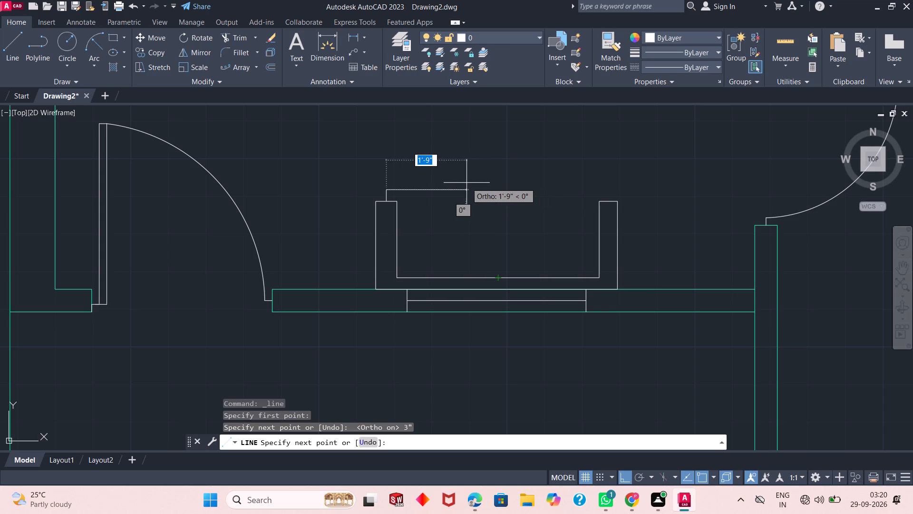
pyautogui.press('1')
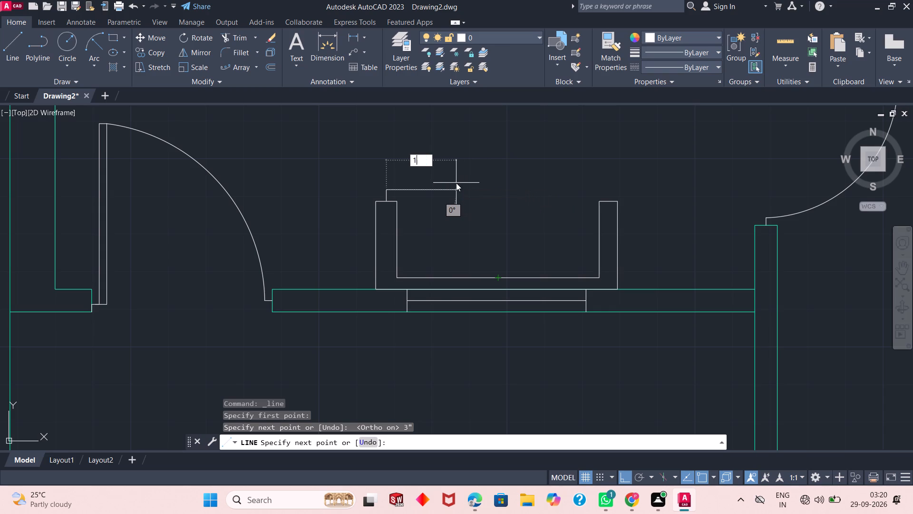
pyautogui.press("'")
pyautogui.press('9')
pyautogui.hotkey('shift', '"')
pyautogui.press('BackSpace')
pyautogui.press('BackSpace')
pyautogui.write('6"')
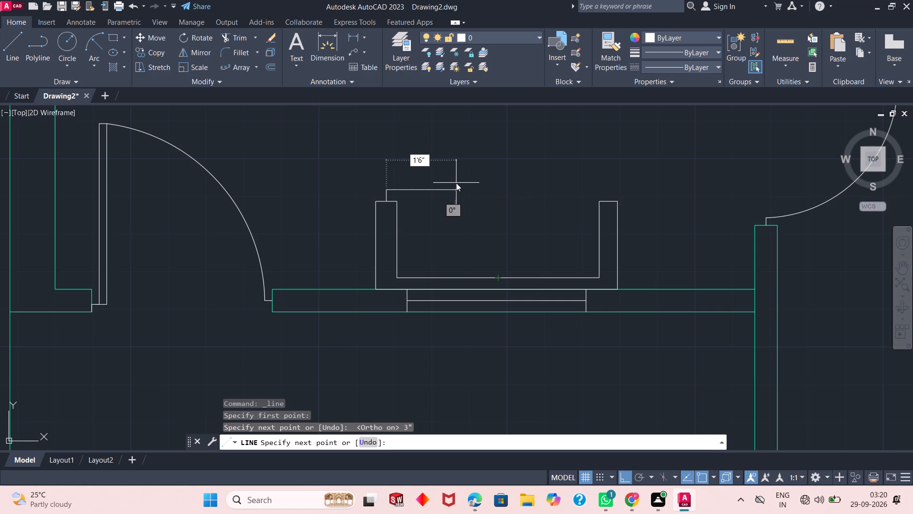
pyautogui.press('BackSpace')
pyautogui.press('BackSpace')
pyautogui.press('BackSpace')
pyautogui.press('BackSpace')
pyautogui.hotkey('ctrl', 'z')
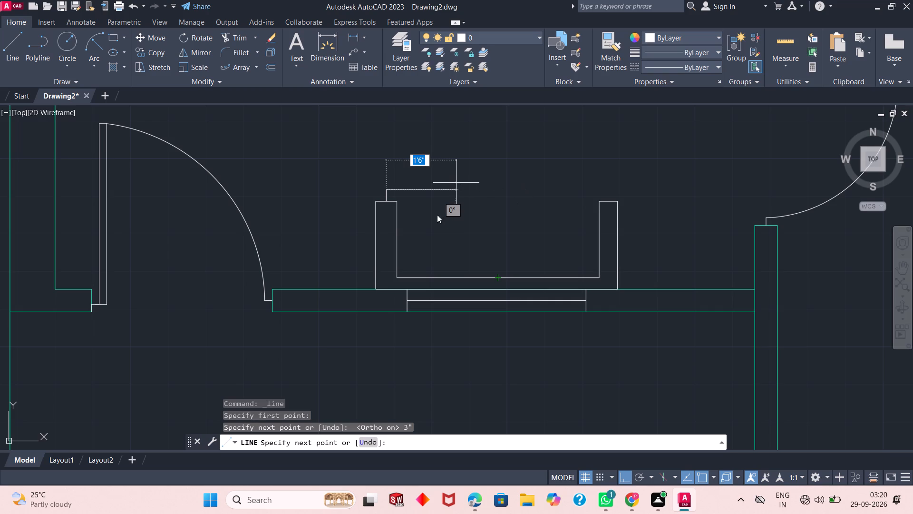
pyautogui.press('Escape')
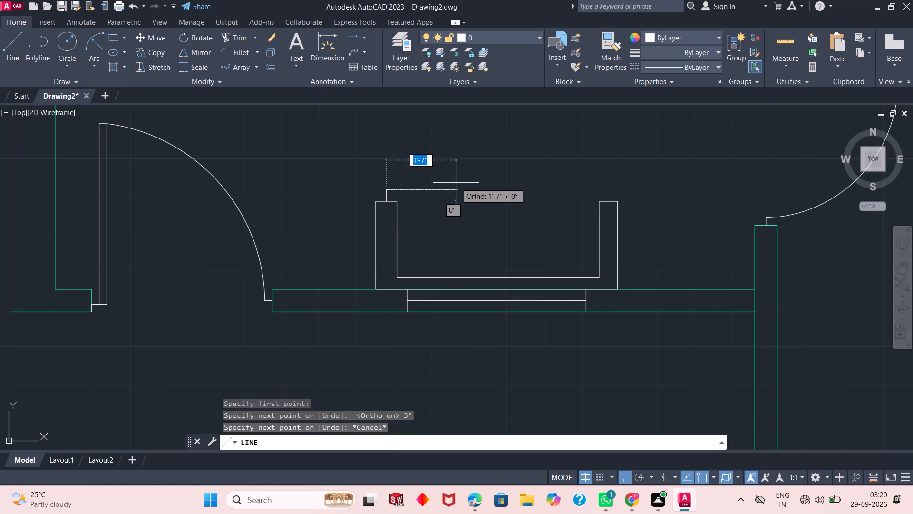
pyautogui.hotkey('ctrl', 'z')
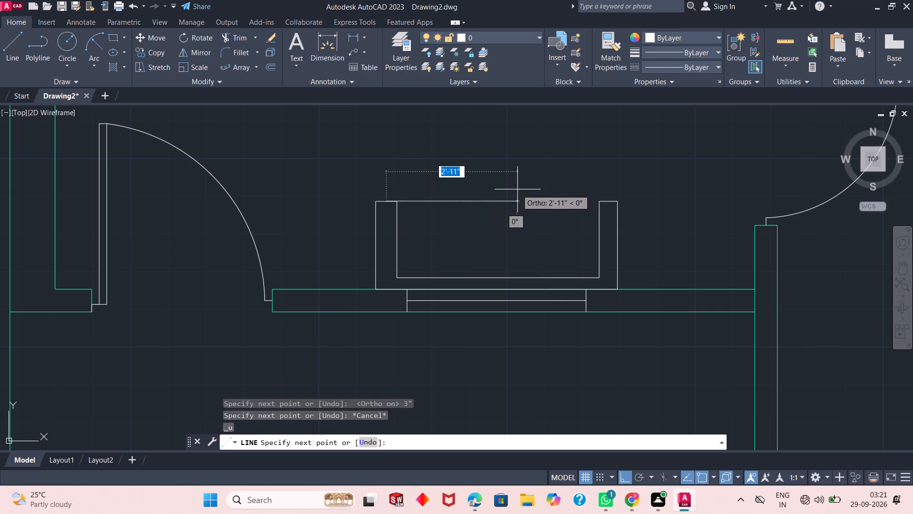
# Draw the left seat cushion from the arm end's midpoint: 3" up, 1'5" right, and down to the sofa's inner back edge.
pyautogui.press('3')
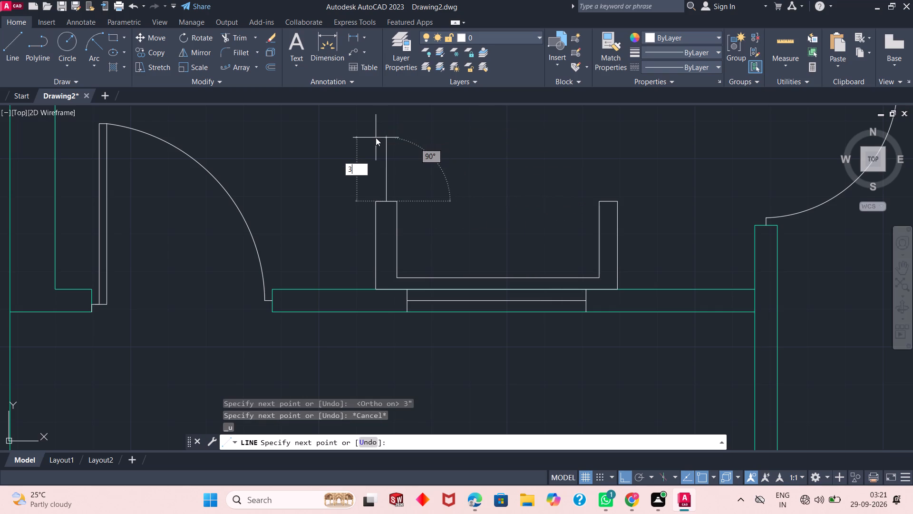
pyautogui.hotkey('shift', '"')
pyautogui.press('Return')
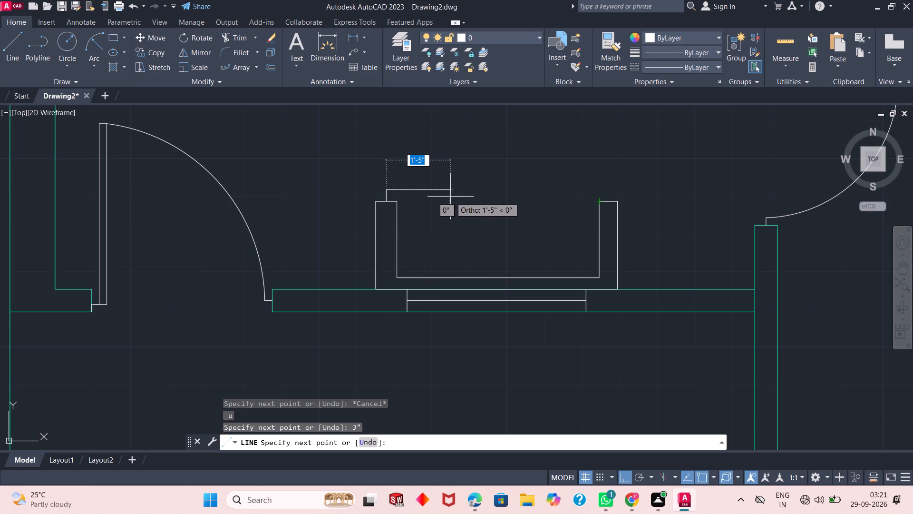
pyautogui.write('1\'5"')
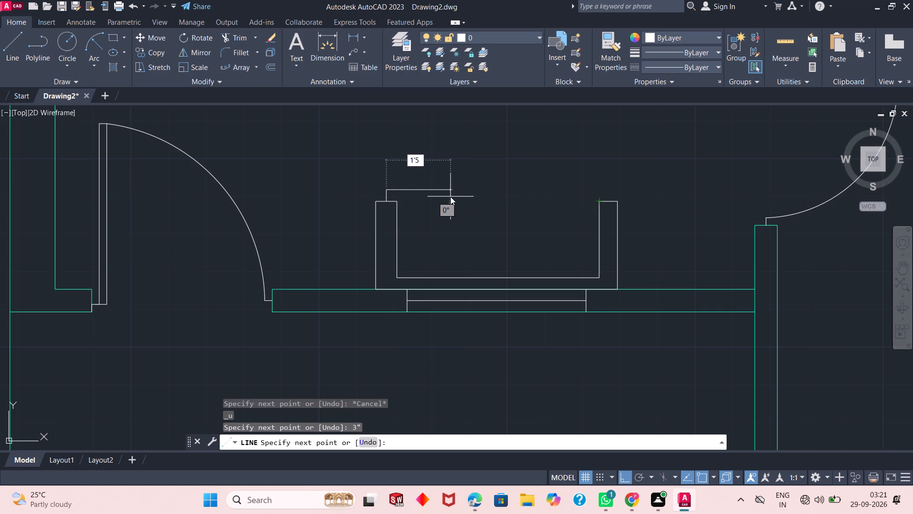
pyautogui.press('Return')
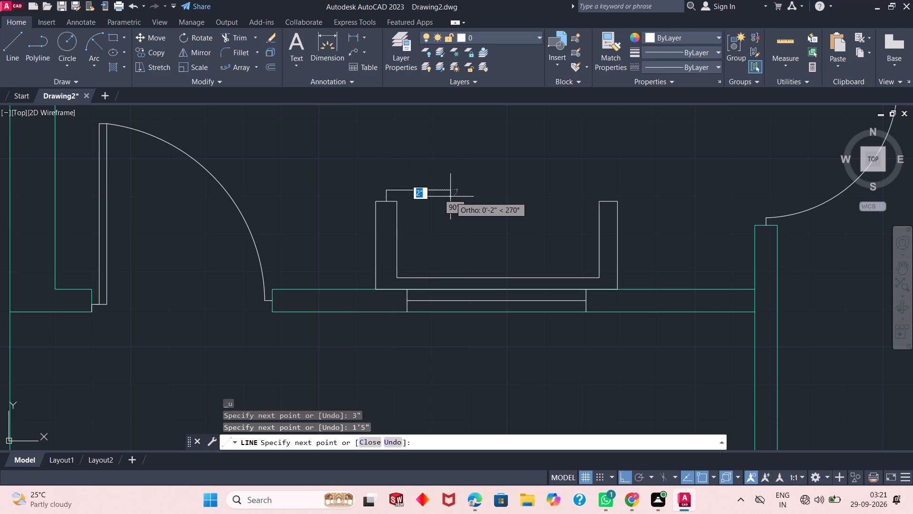
pyautogui.click(451, 277)
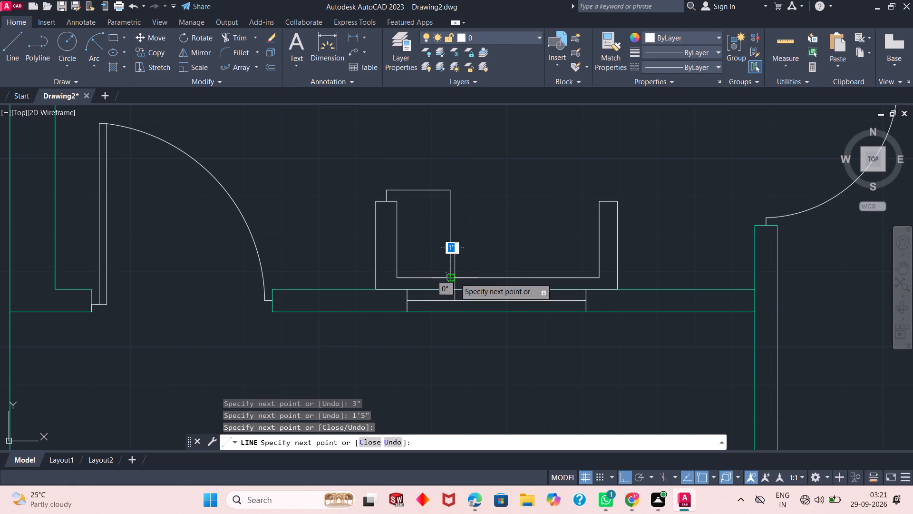
pyautogui.press('Escape')
# Draw the right seat cushion from the right arm end's midpoint: 3" up, 1'5" left, and down to the sofa's inner back edge.
pyautogui.press('l')
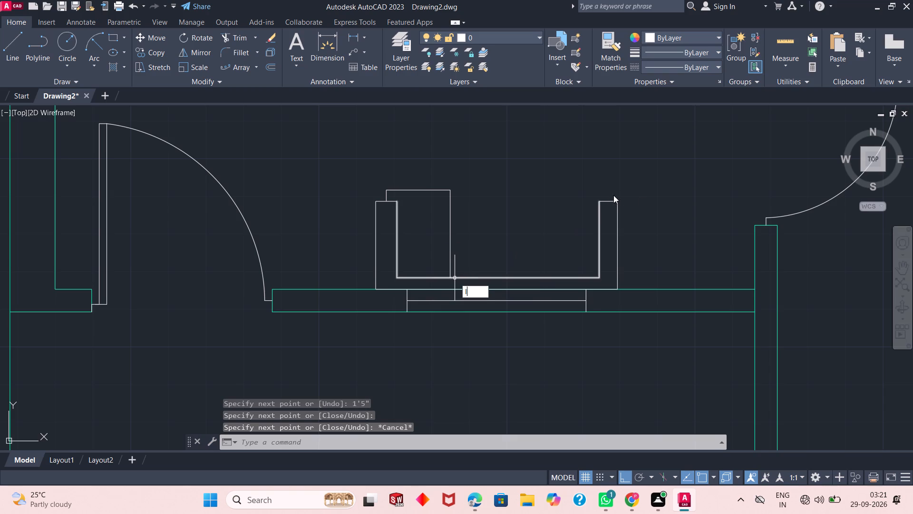
pyautogui.press('Escape')
pyautogui.press('Escape')
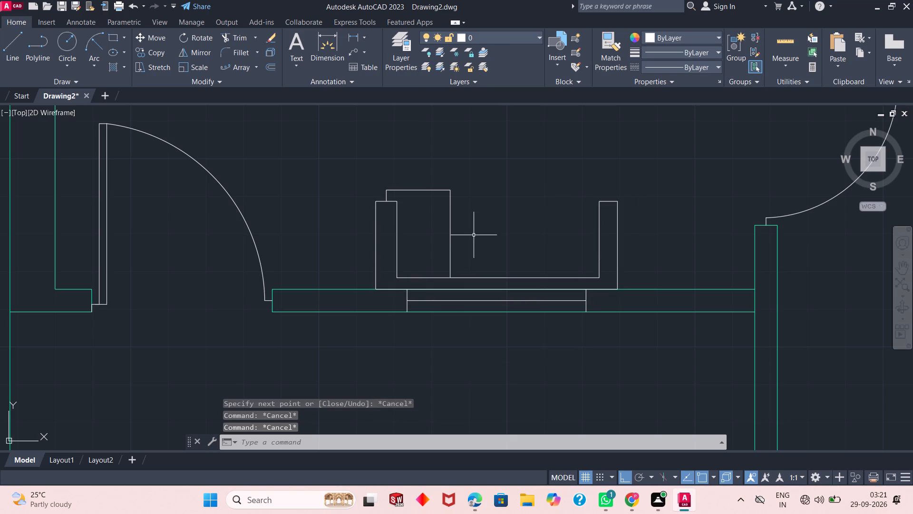
pyautogui.press('space')
pyautogui.click(609, 201)
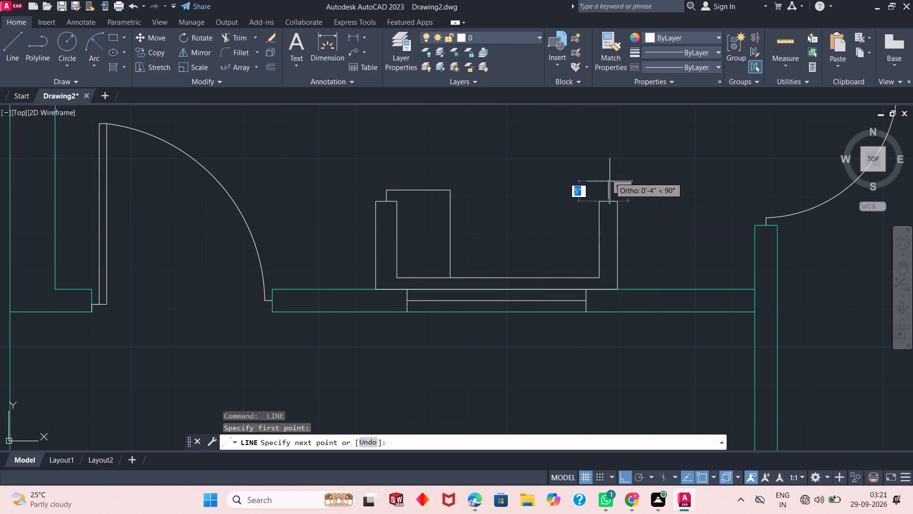
pyautogui.write('3"')
pyautogui.press('Return')
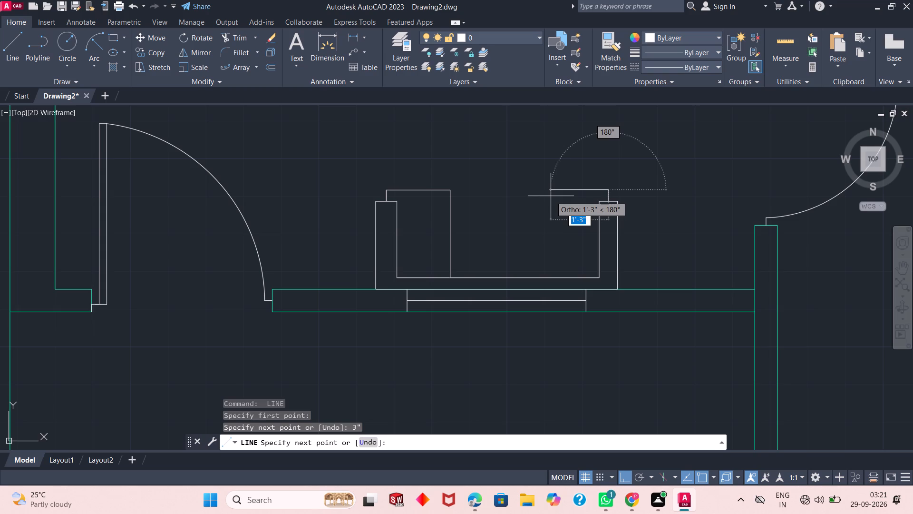
pyautogui.write('1\'5"')
pyautogui.press('Return')
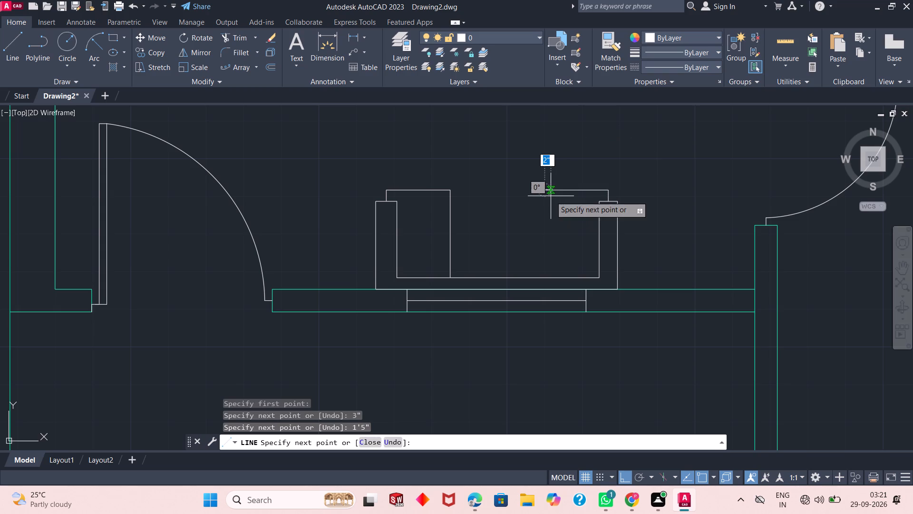
pyautogui.click(543, 280)
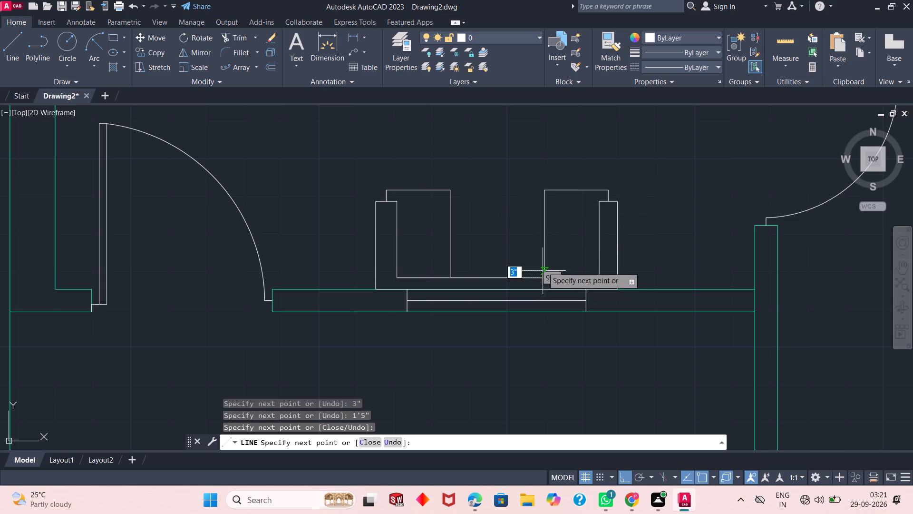
pyautogui.press('Escape')
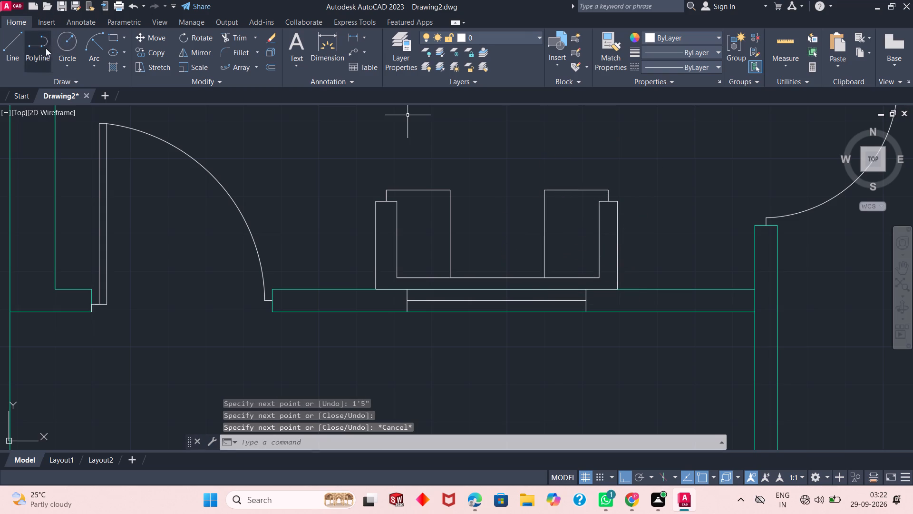
# Draw a rectangle for the middle seat cushion, from the left cushion's upper-right corner to the right cushion's lower-left corner.
pyautogui.click(116, 38)
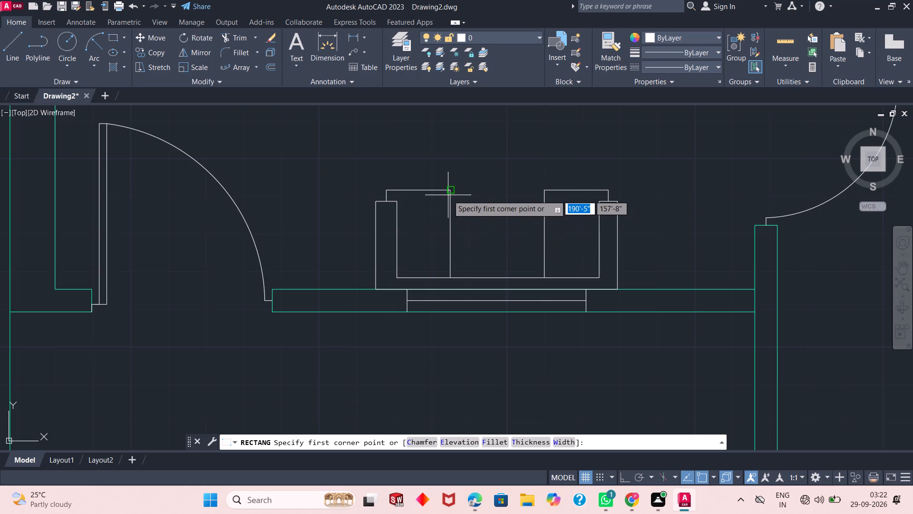
pyautogui.click(451, 191)
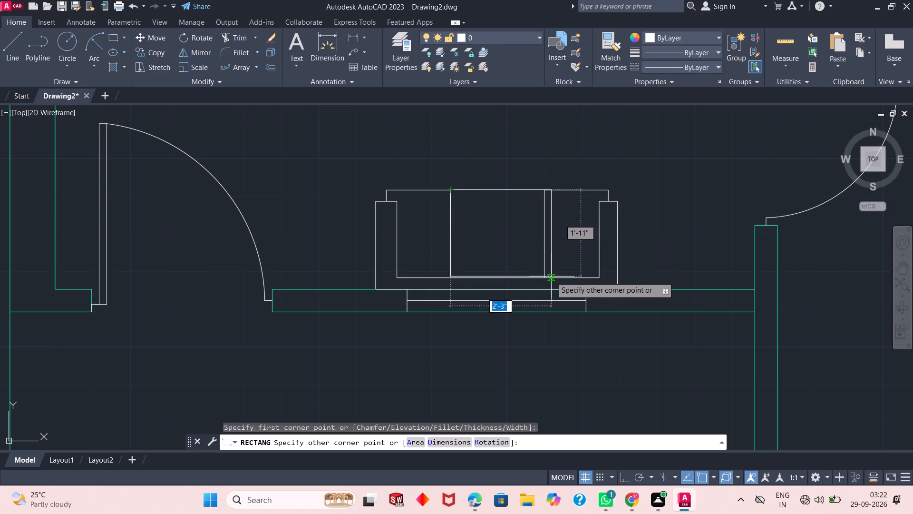
pyautogui.click(547, 280)
pyautogui.press('Escape')
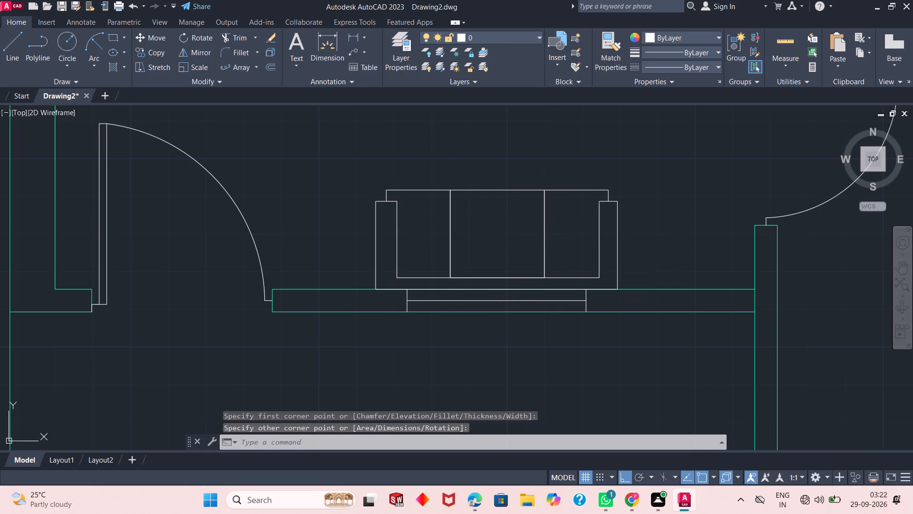
pyautogui.press('Escape')
# Draw a rectangle about 6' by 4' for the bed beside the left wall of the lower-right room.
pyautogui.scroll(1, 497, 252)
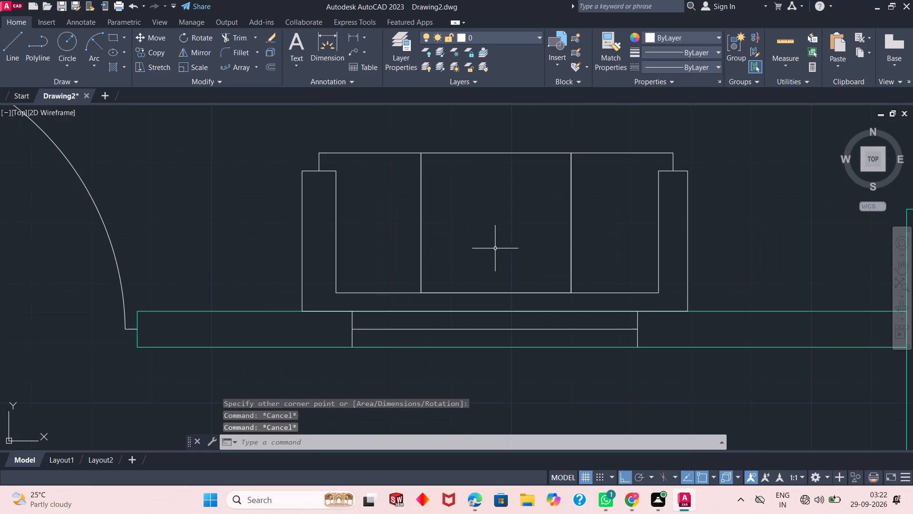
pyautogui.scroll(-2, 493, 231)
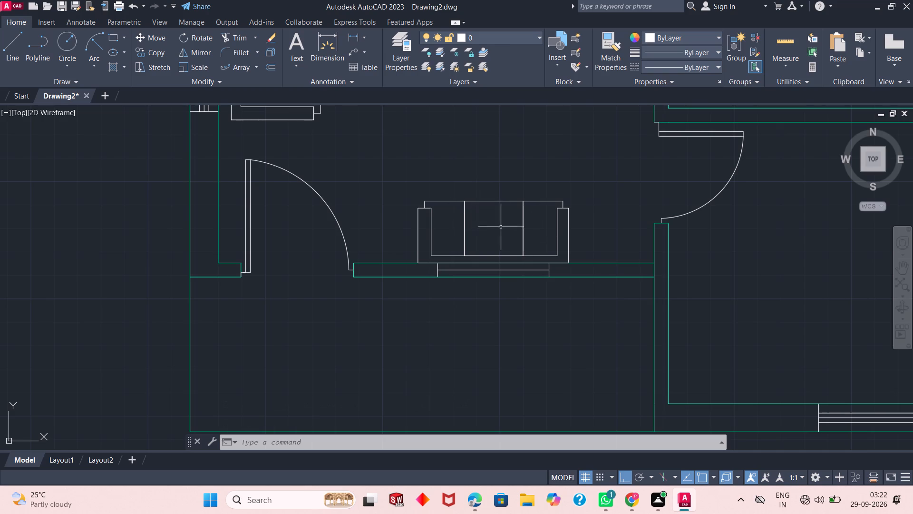
pyautogui.scroll(-3, 466, 233)
pyautogui.scroll(1, 504, 224)
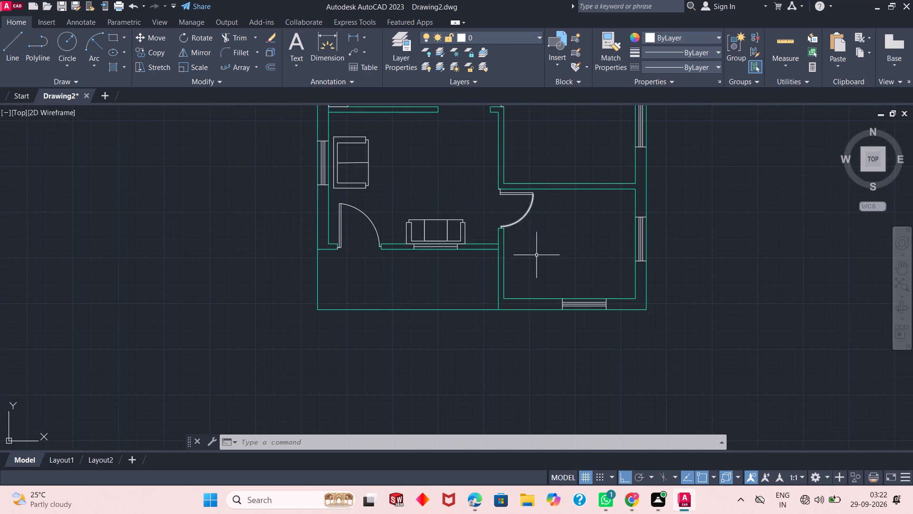
pyautogui.click(111, 40)
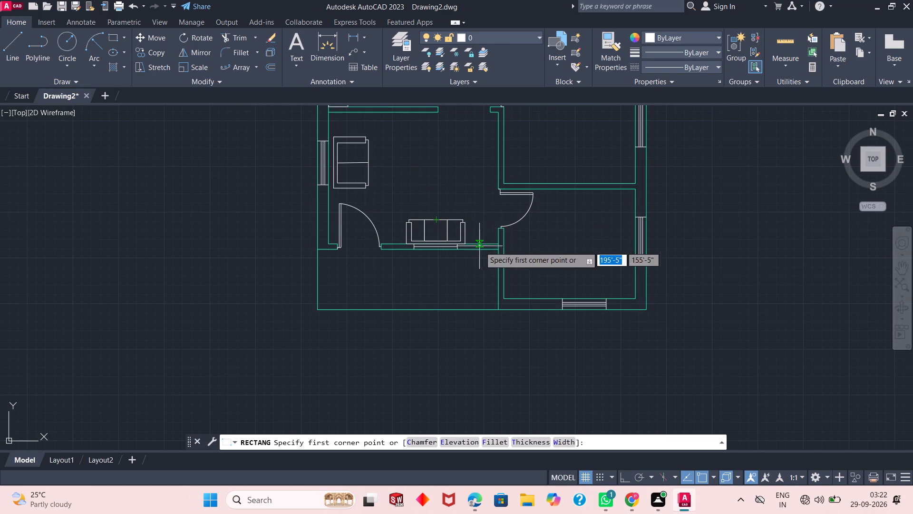
pyautogui.scroll(2, 546, 272)
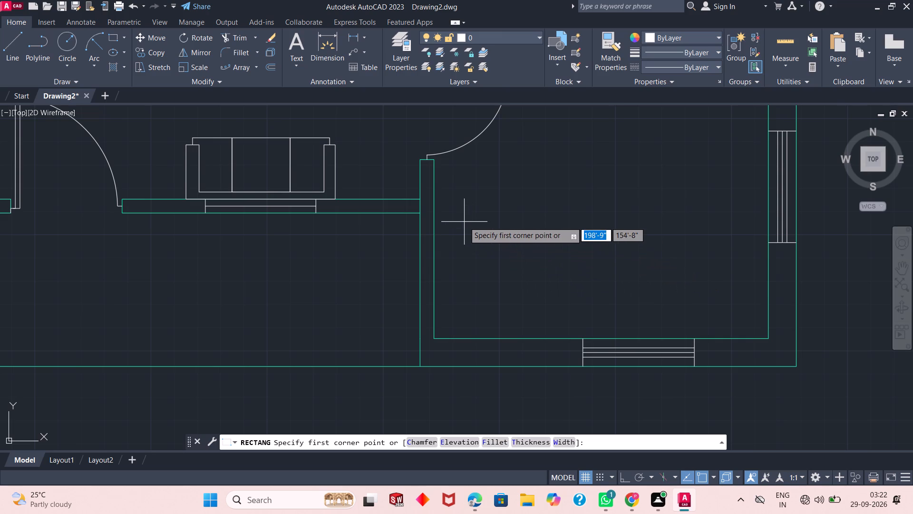
pyautogui.click(442, 199)
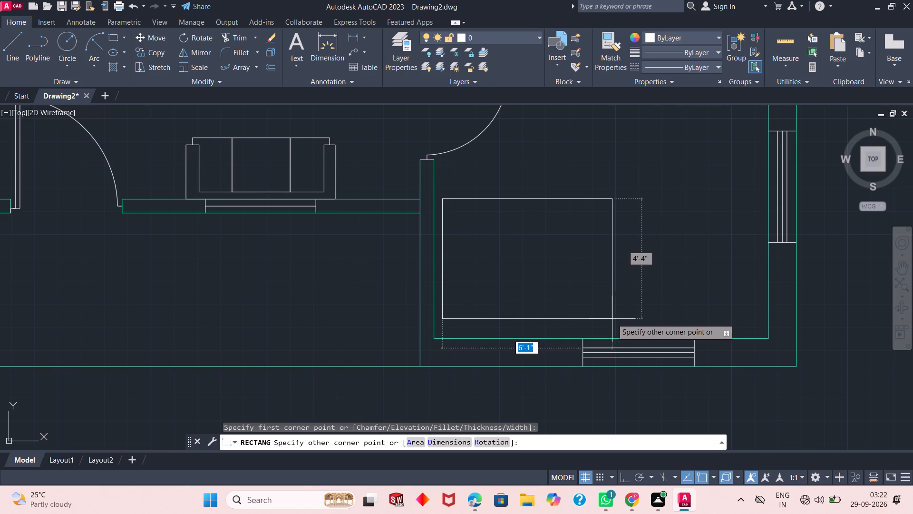
pyautogui.click(614, 306)
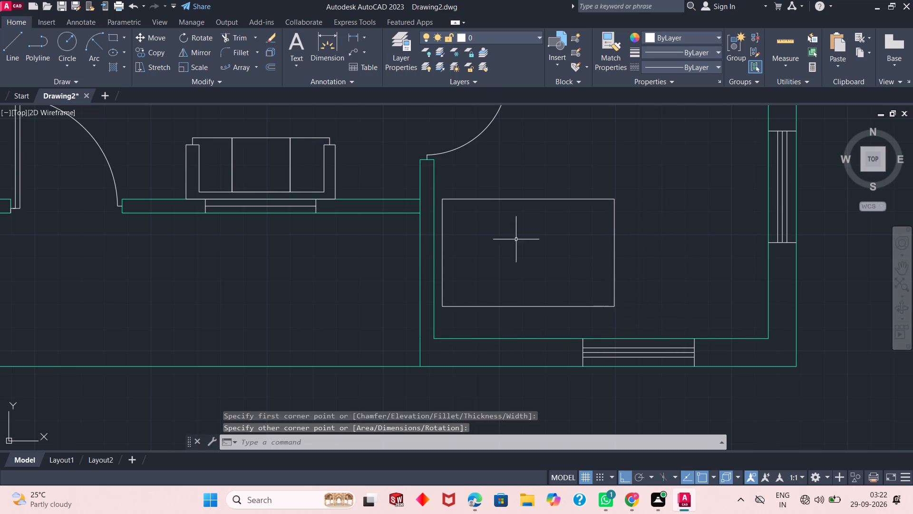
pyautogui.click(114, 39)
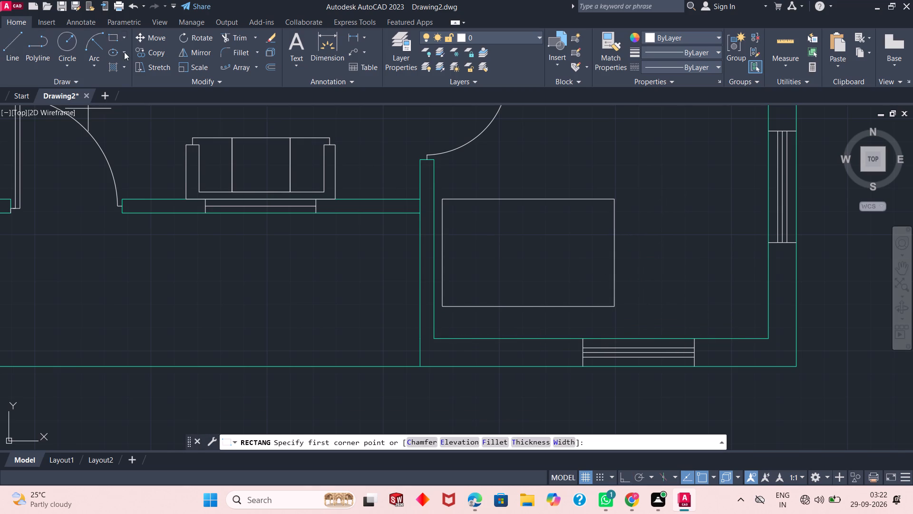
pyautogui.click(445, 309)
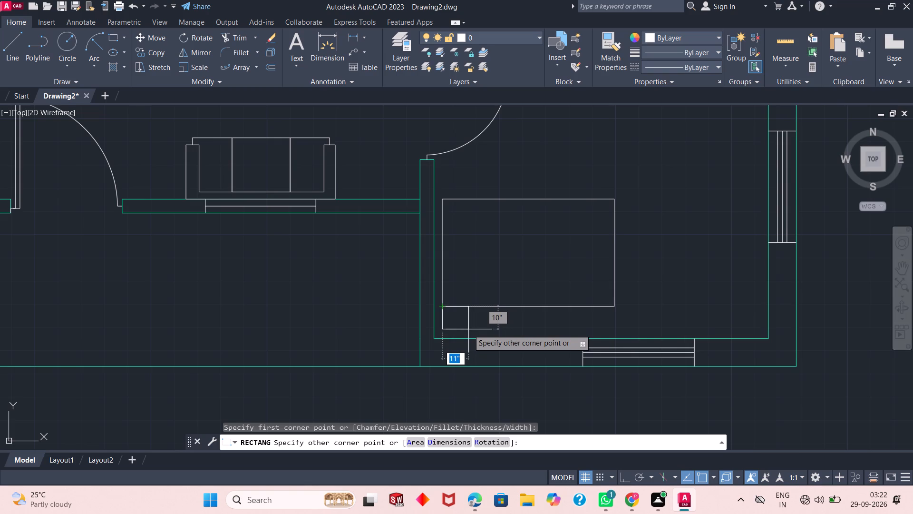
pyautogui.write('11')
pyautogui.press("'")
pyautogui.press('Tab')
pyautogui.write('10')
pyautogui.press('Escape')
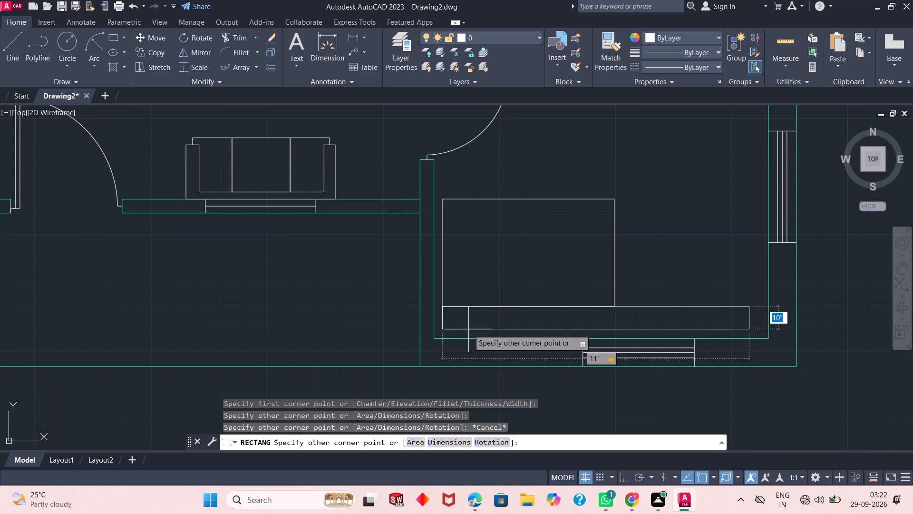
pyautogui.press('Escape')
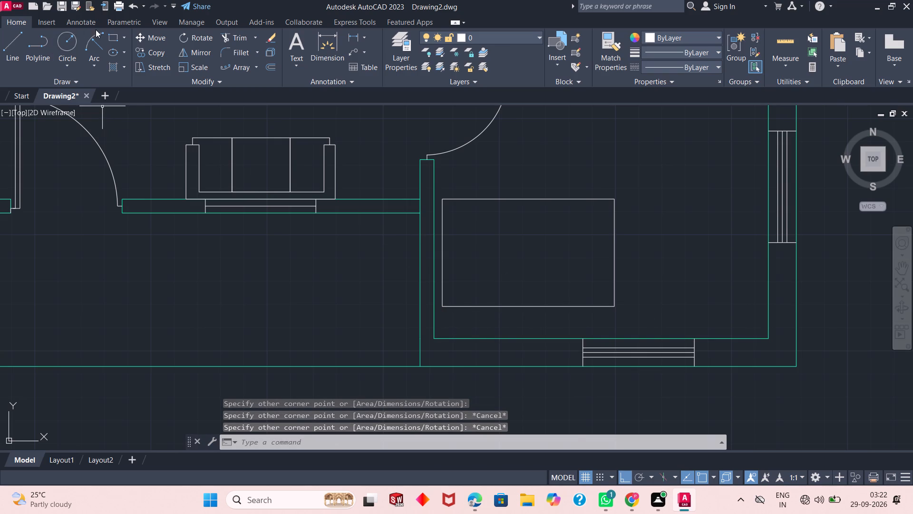
# Draw an 11" by 10" bedside table rectangle below the bed, starting from the bed's lower-left corner.
pyautogui.click(109, 36)
pyautogui.click(443, 307)
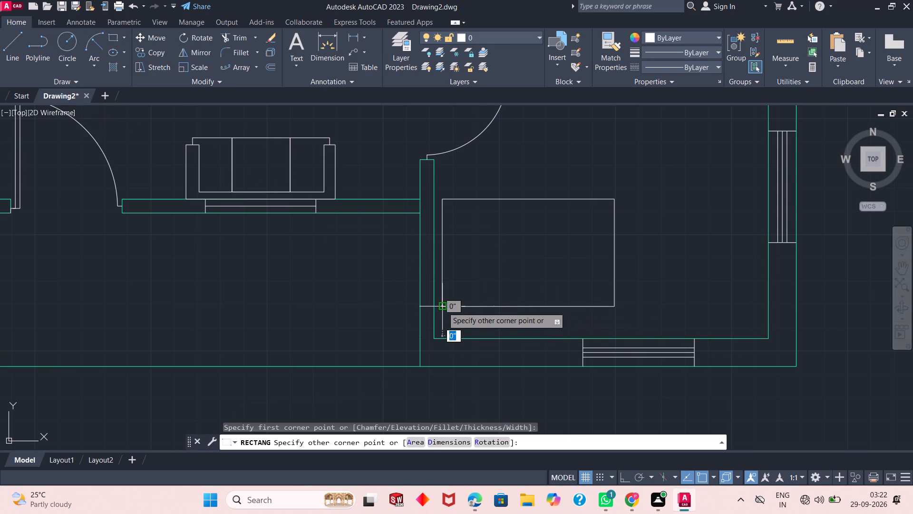
pyautogui.write('11"')
pyautogui.press('Tab')
pyautogui.write('10"')
pyautogui.press('Return')
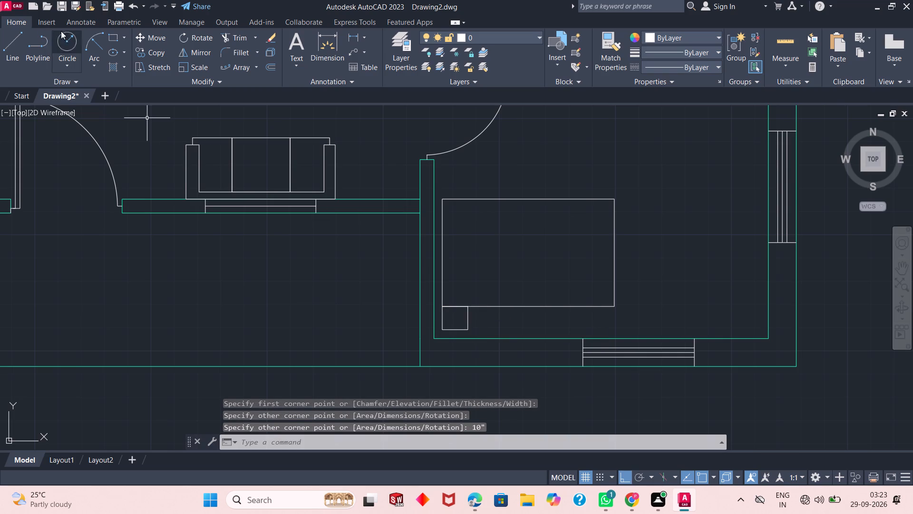
# Draw a matching 11" by 10" bedside table rectangle above the bed, starting from the bed's upper-left corner.
pyautogui.click(115, 38)
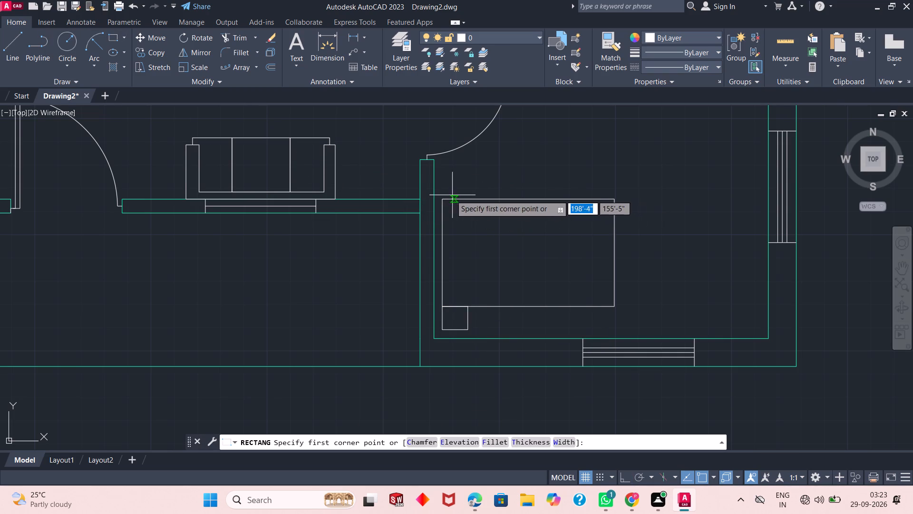
pyautogui.click(442, 199)
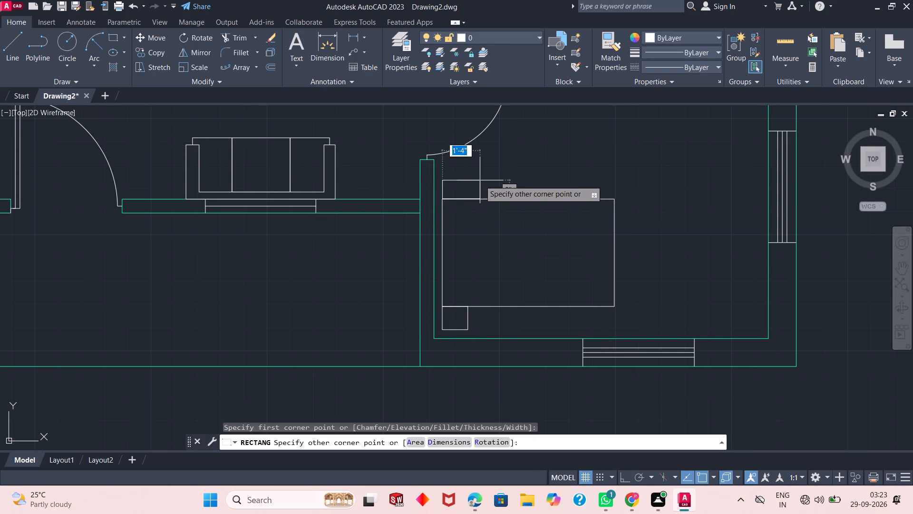
pyautogui.write('11')
pyautogui.hotkey('shift', '"')
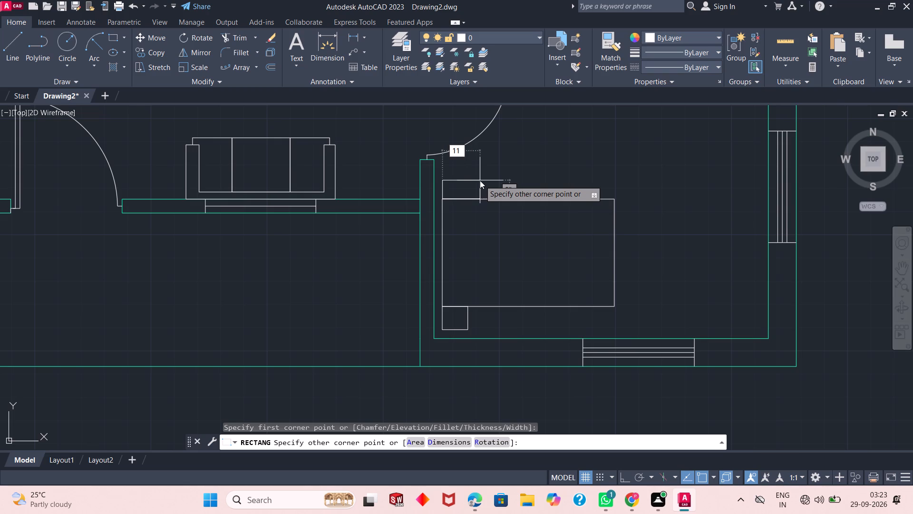
pyautogui.press('Tab')
pyautogui.write('10"')
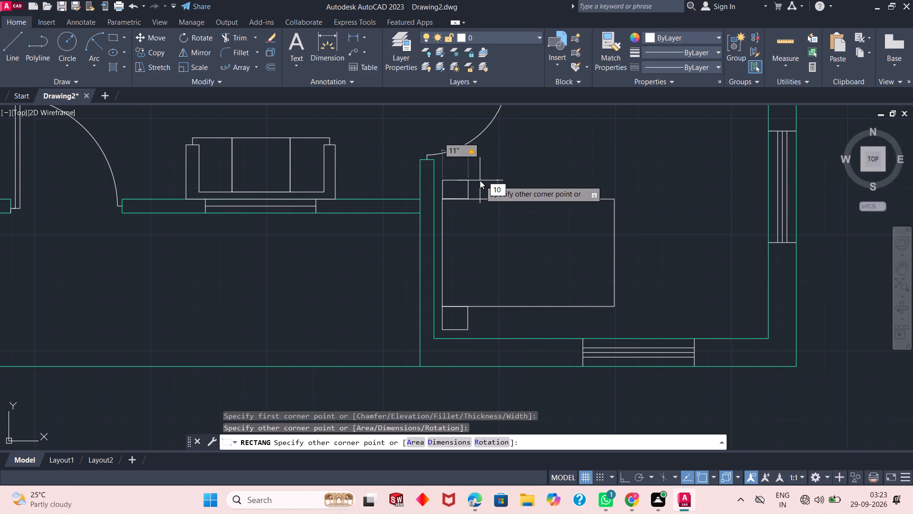
pyautogui.press('Return')
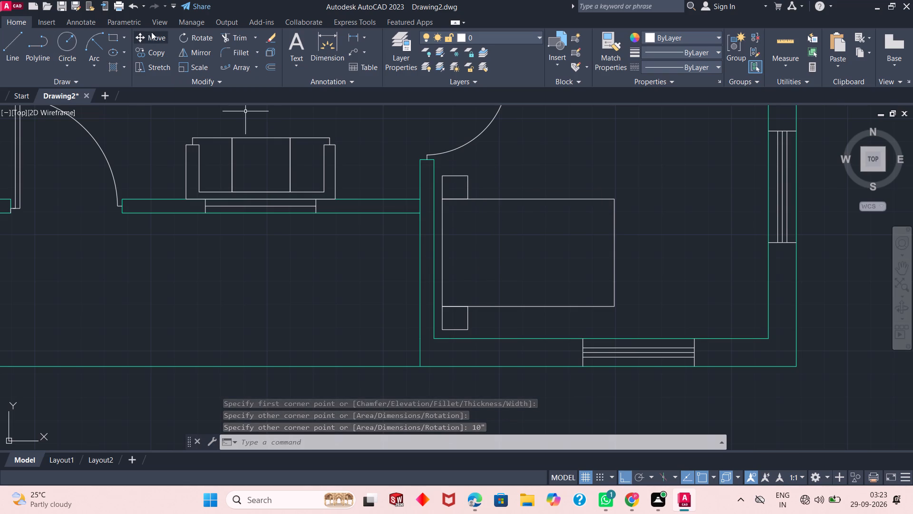
# Draw a rectangle about 9" wide by 1'2" high for the upper pillow, just inside the bed's left edge.
pyautogui.click(115, 39)
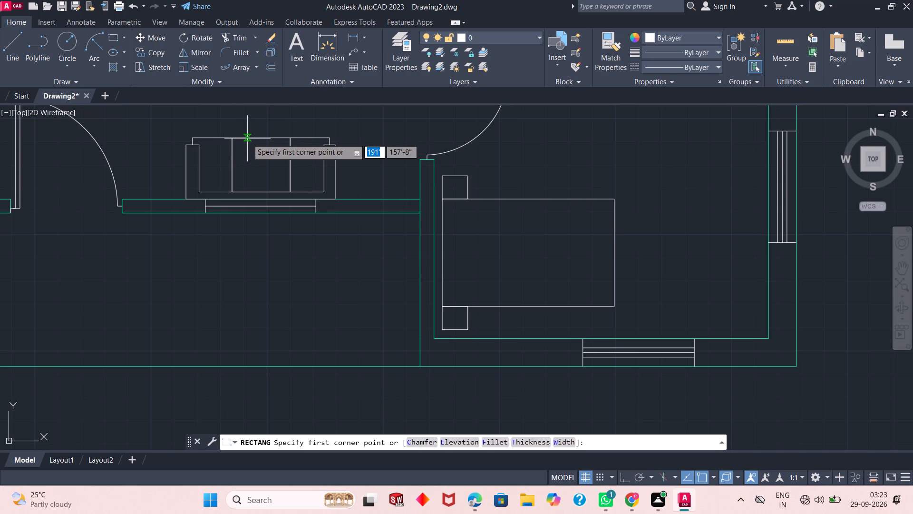
pyautogui.click(454, 216)
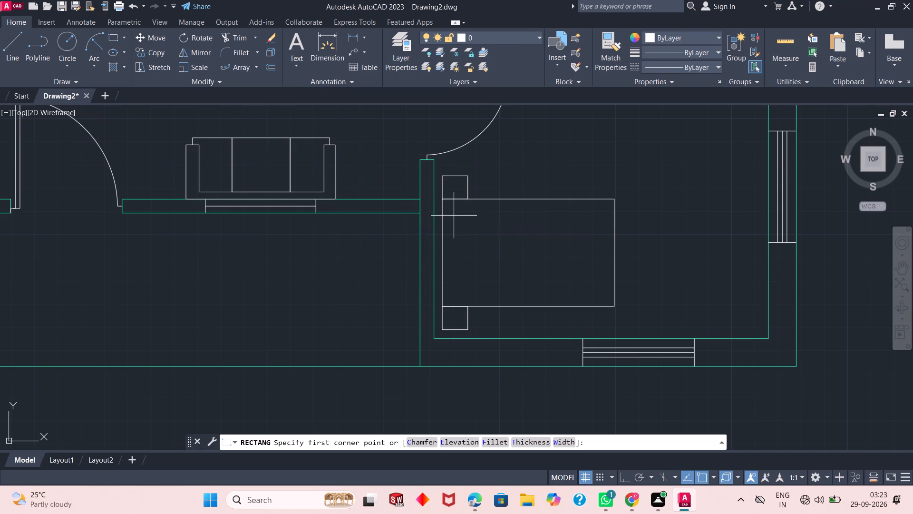
pyautogui.click(475, 248)
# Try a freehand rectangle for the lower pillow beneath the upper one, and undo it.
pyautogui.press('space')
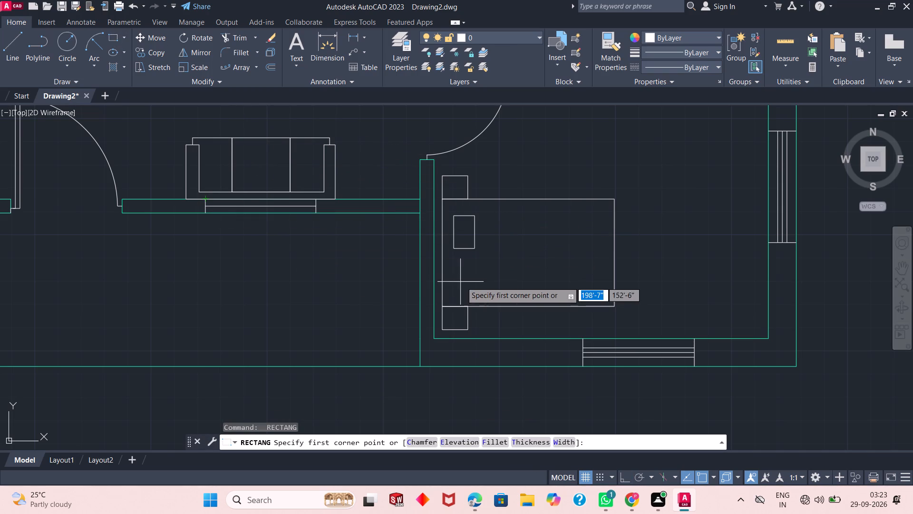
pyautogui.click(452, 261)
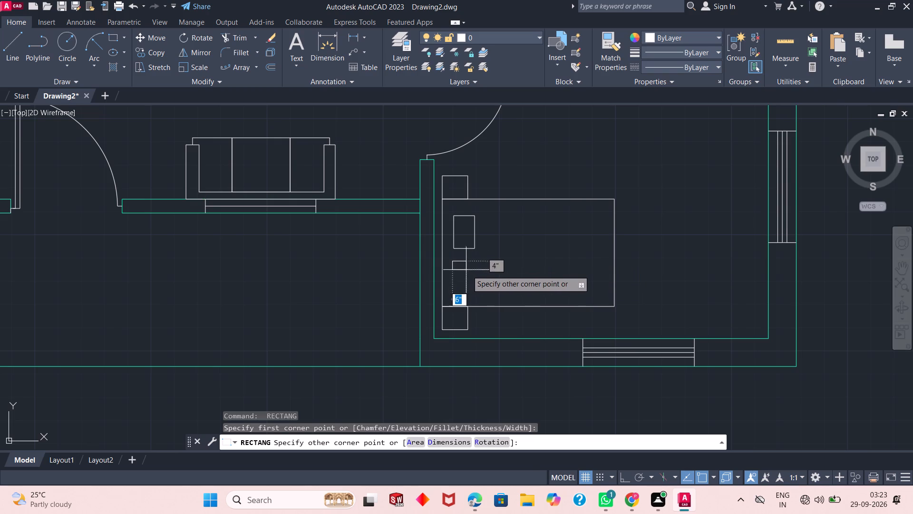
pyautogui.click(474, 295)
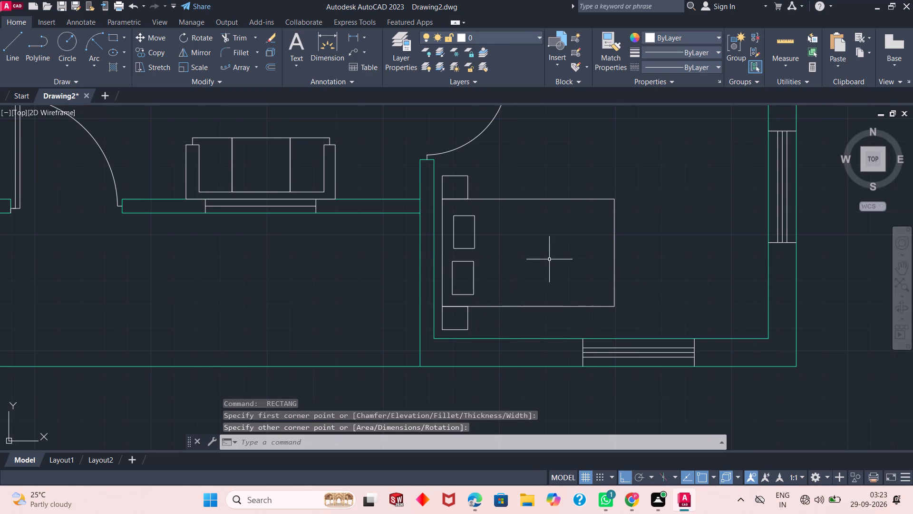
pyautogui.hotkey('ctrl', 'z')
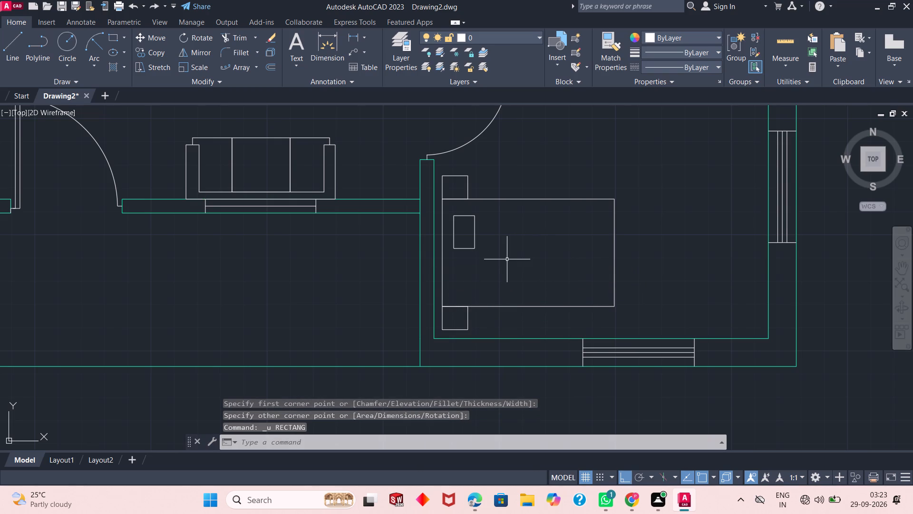
# Draw the lower pillow as a rectangle about 9" wide by 1'1" high, aligned with the upper pillow's side edges.
pyautogui.write('rec')
pyautogui.press('space')
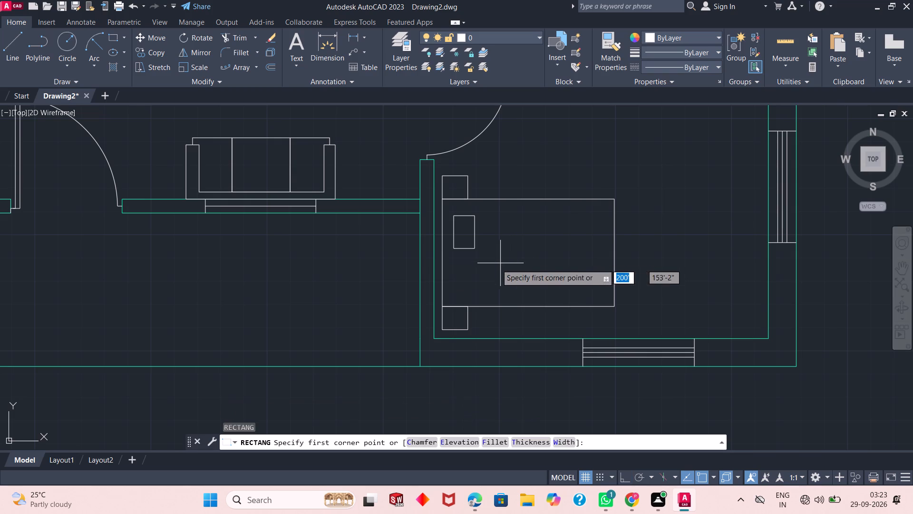
pyautogui.click(454, 263)
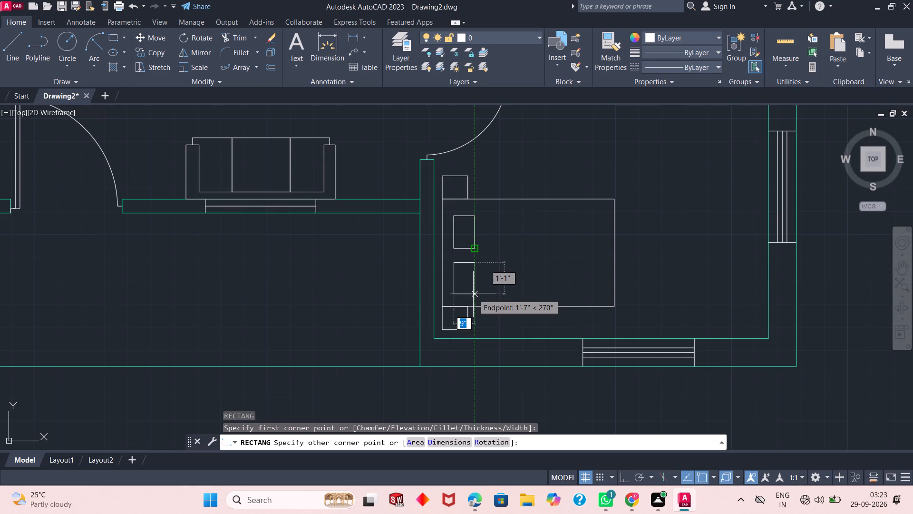
pyautogui.click(473, 295)
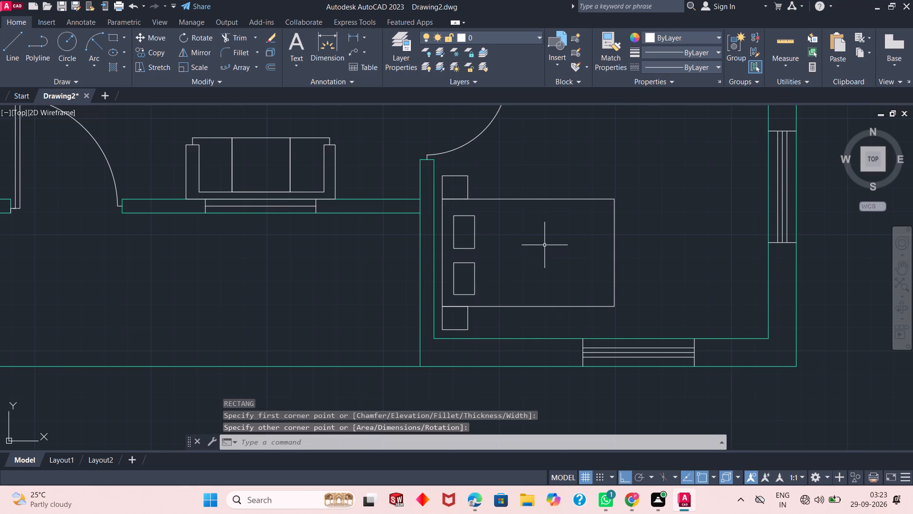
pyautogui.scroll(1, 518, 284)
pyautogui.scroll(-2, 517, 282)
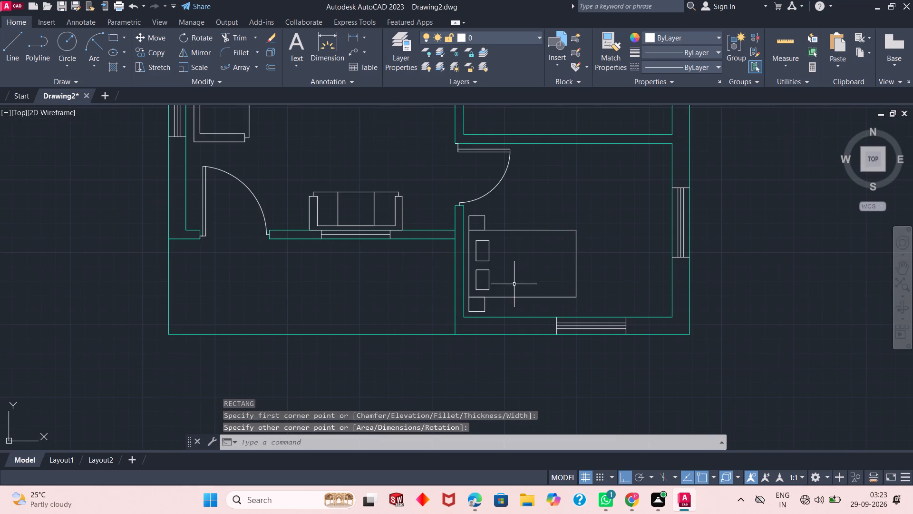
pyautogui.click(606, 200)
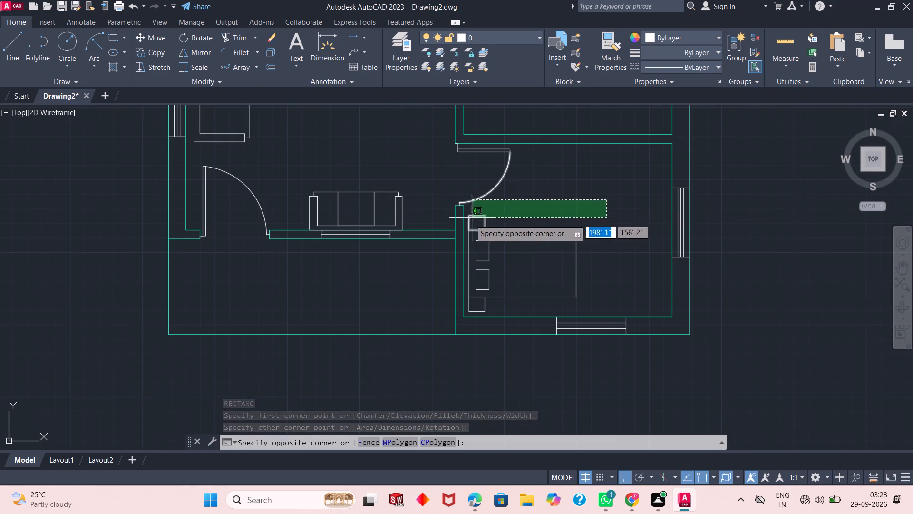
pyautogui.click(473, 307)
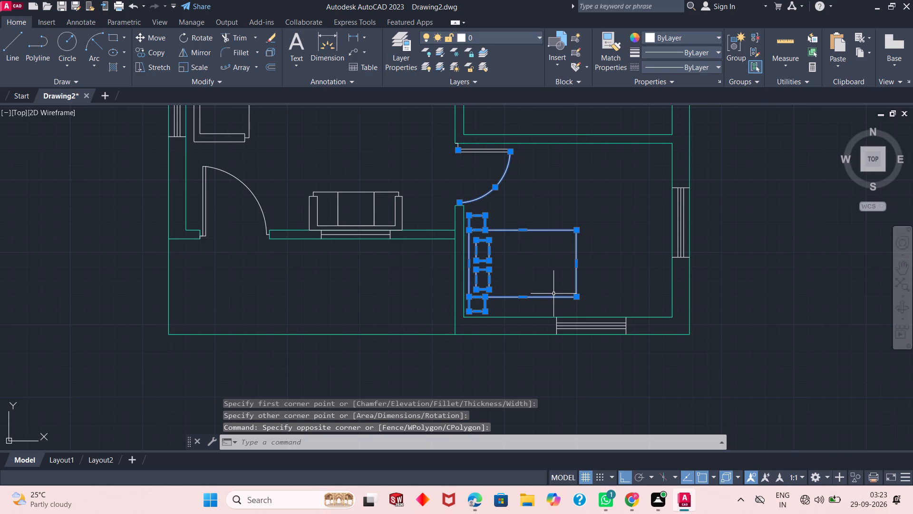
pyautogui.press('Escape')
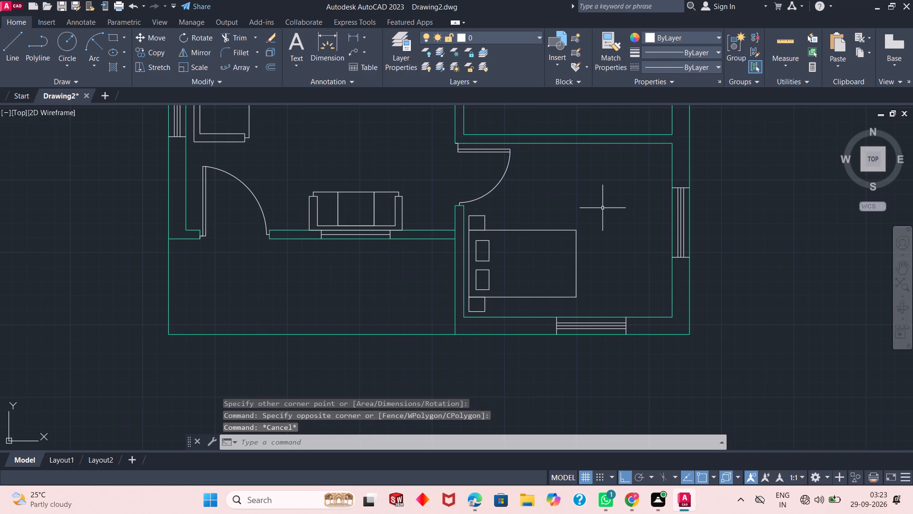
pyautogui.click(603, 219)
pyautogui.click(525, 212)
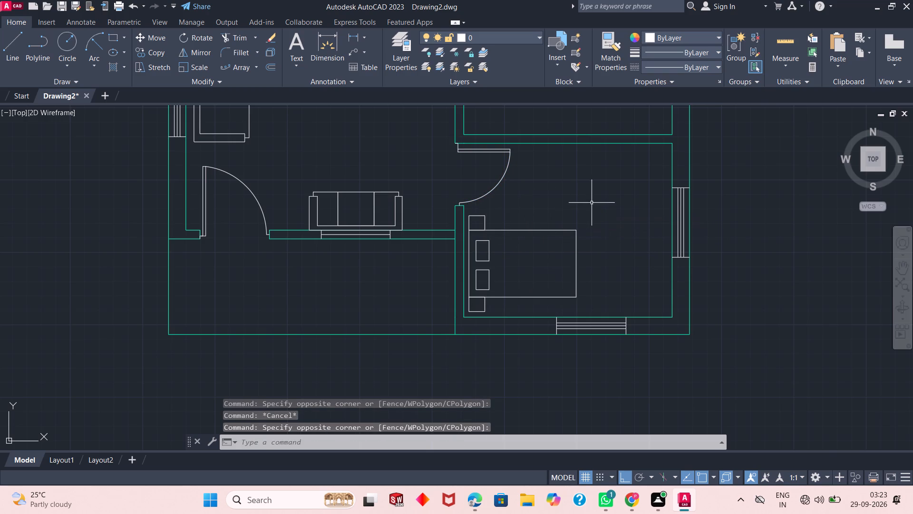
# Copy the lower-right bedroom's bed, pillows and bedside tables about 10'-4" up into the bedroom directly above, with Ortho off.
pyautogui.click(597, 201)
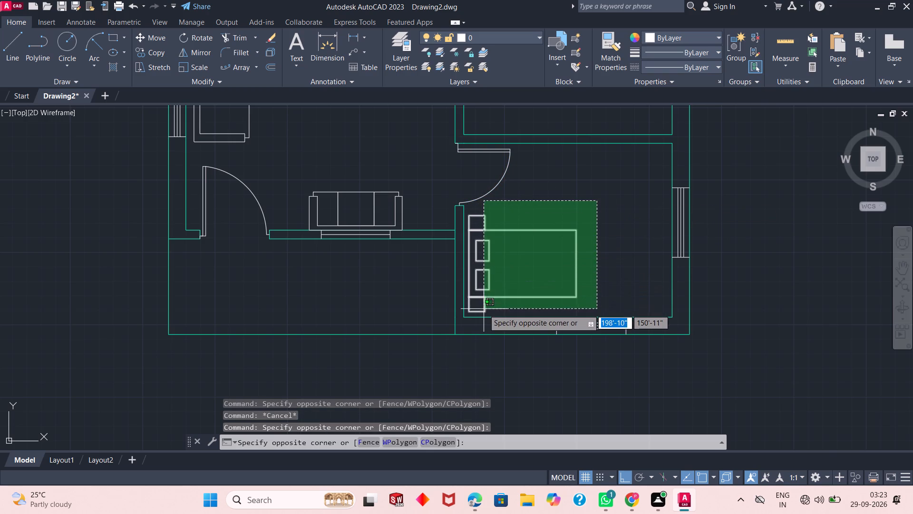
pyautogui.click(483, 310)
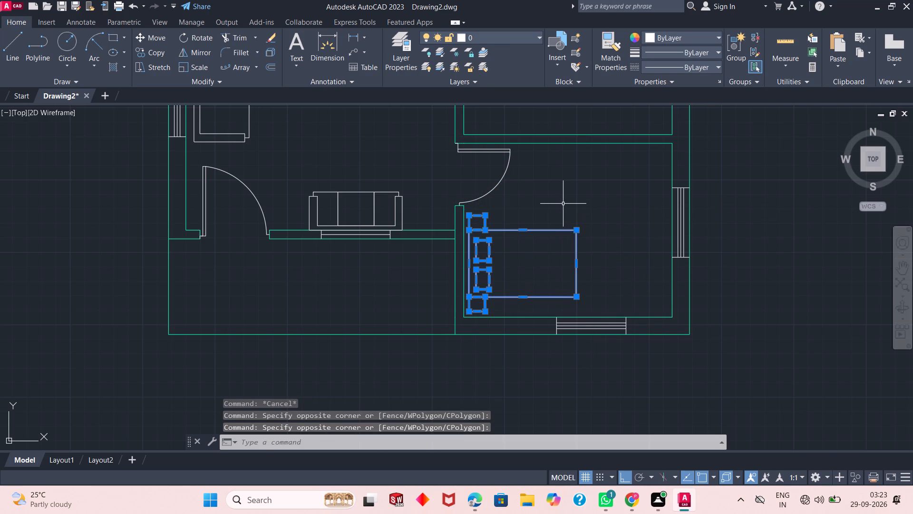
pyautogui.write('co')
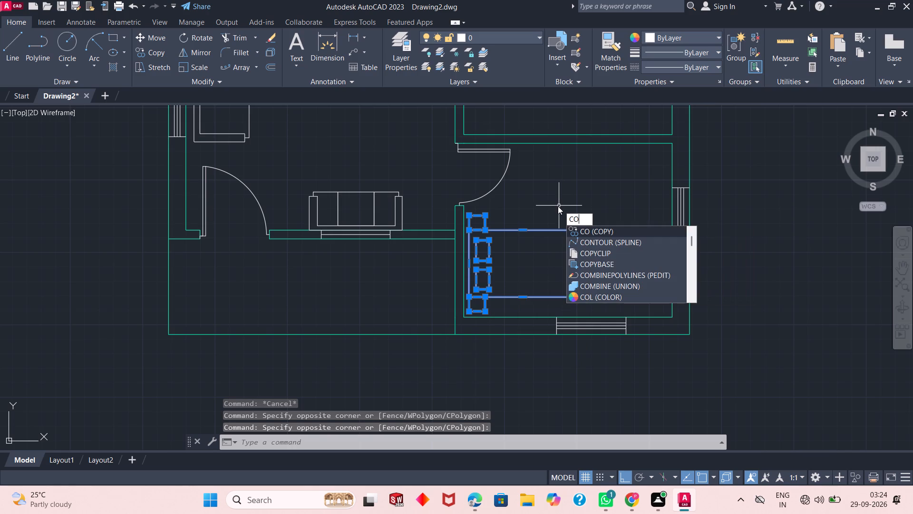
pyautogui.press('Return')
pyautogui.click(576, 228)
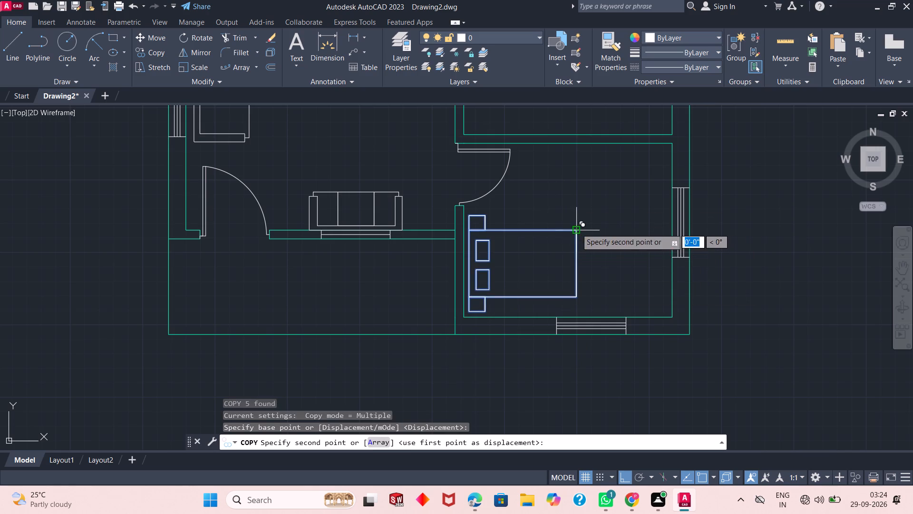
pyautogui.scroll(-2, 543, 263)
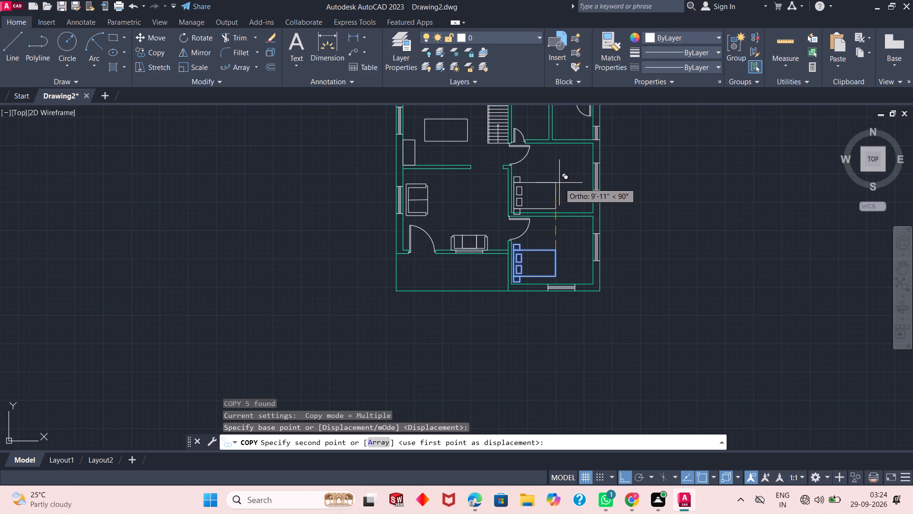
pyautogui.press('F8')
pyautogui.scroll(2, 556, 194)
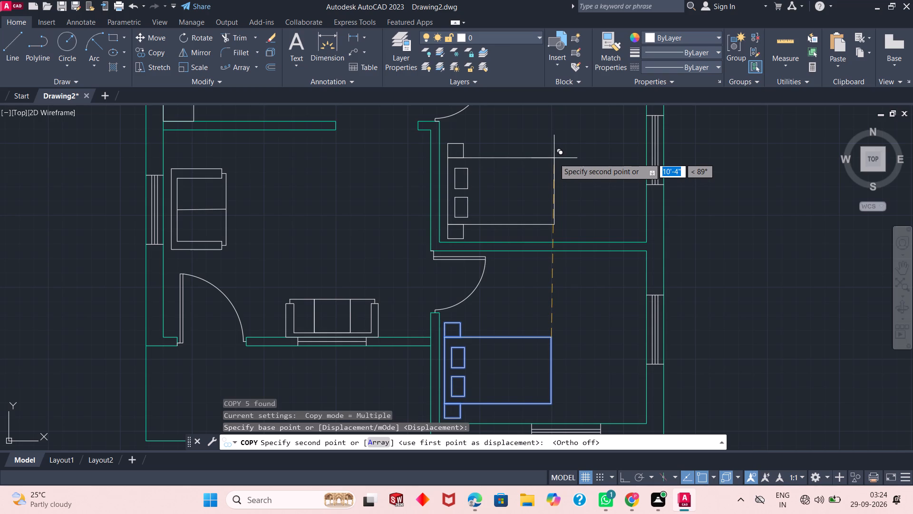
pyautogui.click(553, 157)
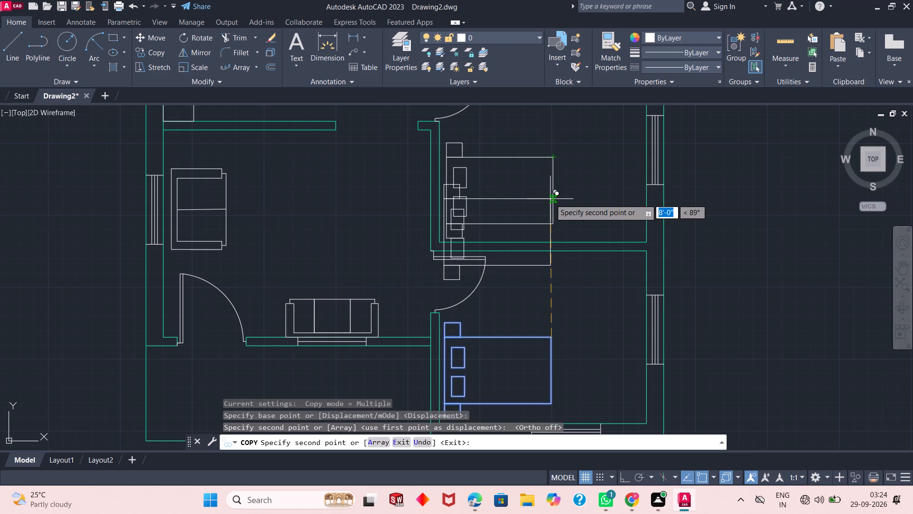
pyautogui.press('Escape')
pyautogui.press('Escape')
pyautogui.scroll(-4, 506, 275)
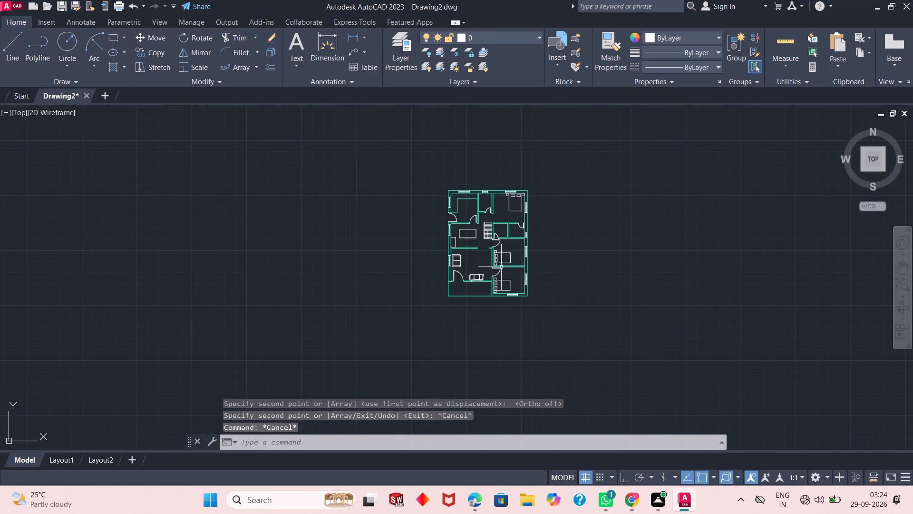
# Fillet all four corners of the left pillow on the upper-right bedroom's bed with a 2" radius.
pyautogui.scroll(2, 504, 229)
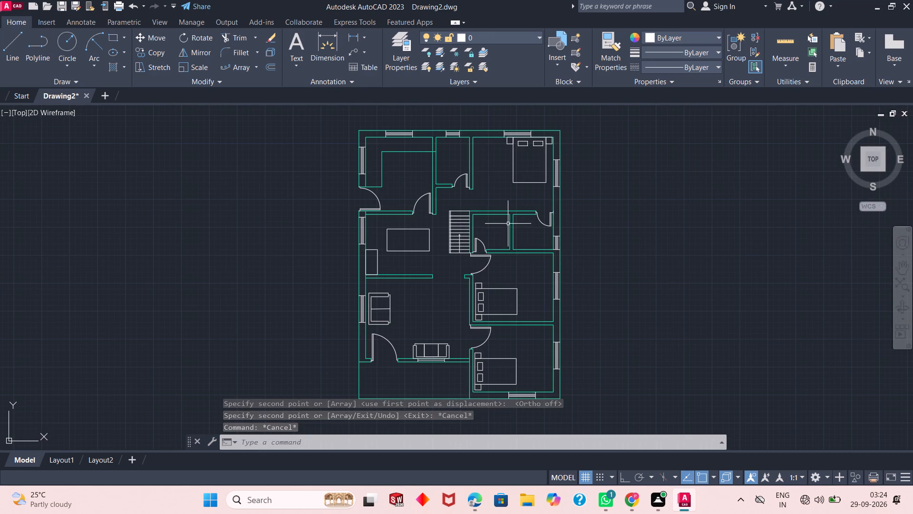
pyautogui.click(237, 53)
pyautogui.scroll(3, 515, 141)
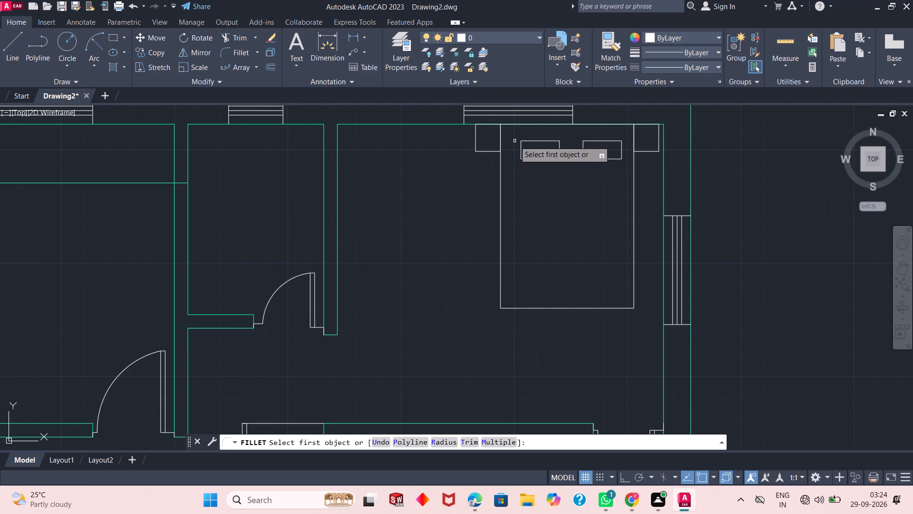
pyautogui.scroll(1, 529, 154)
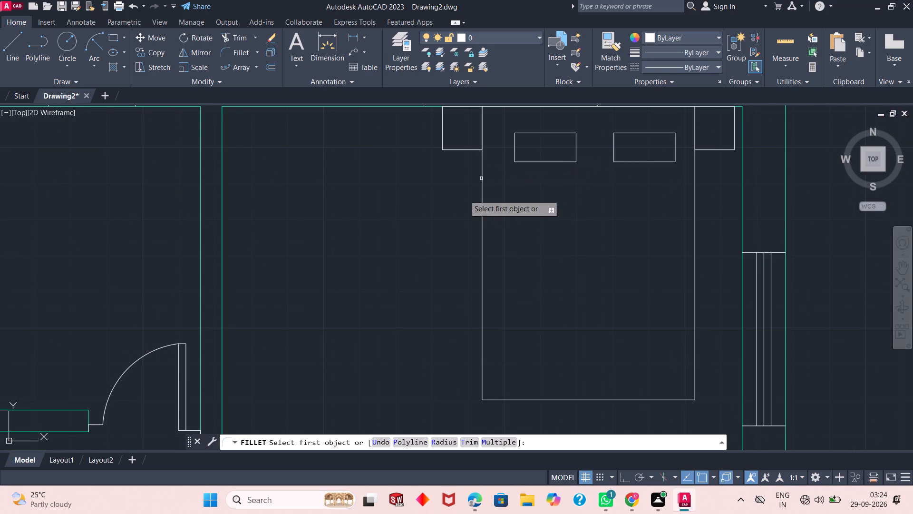
pyautogui.click(456, 441)
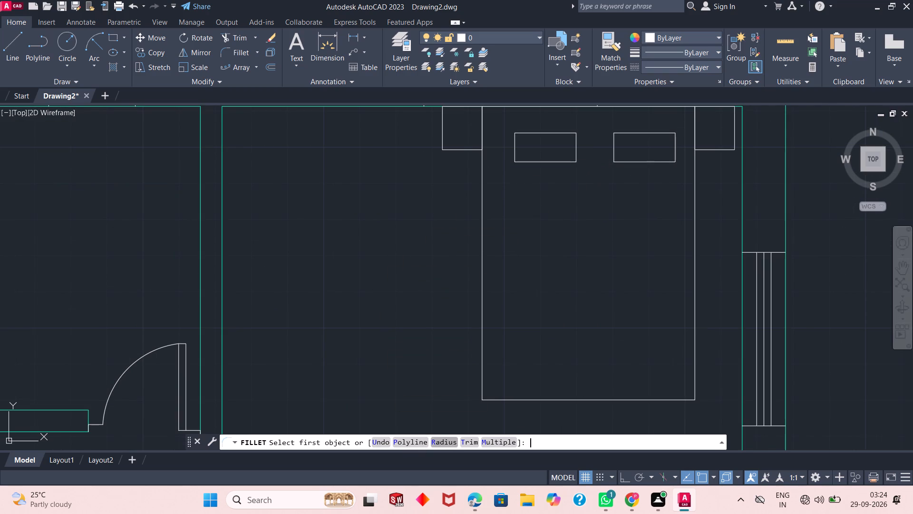
pyautogui.press('2')
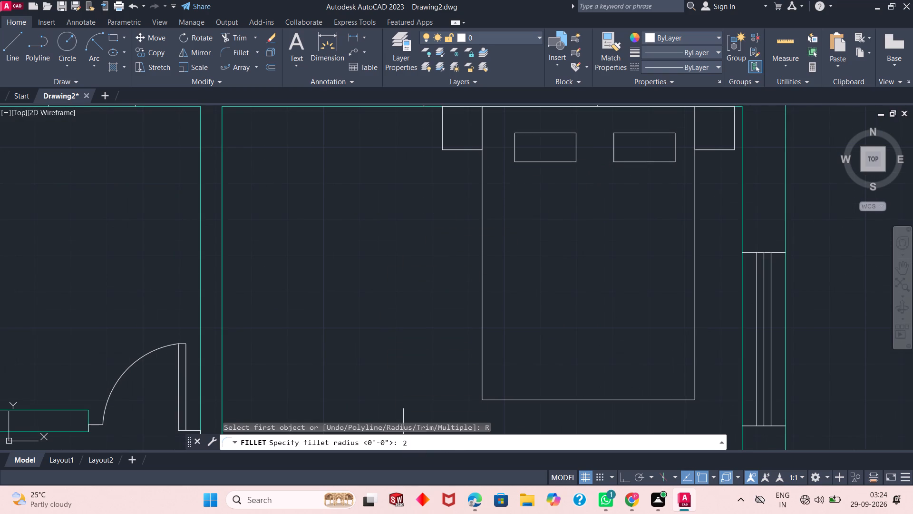
pyautogui.press('Return')
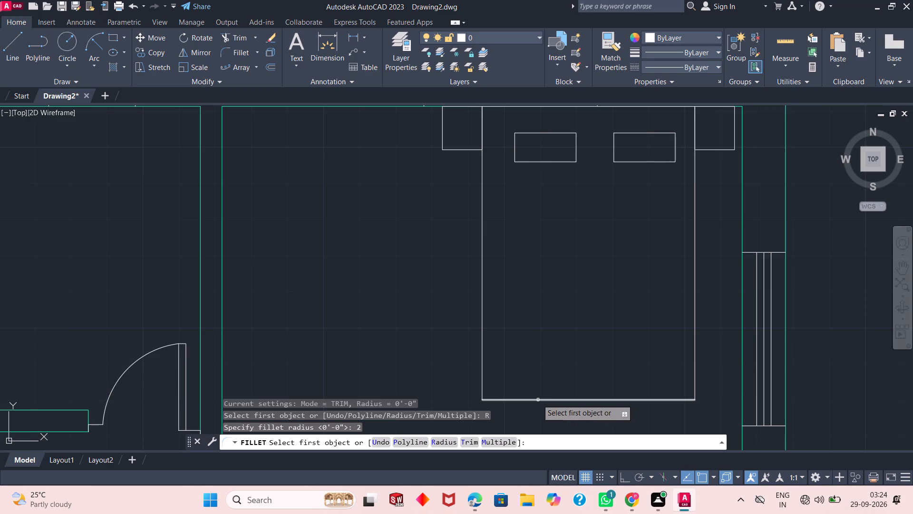
pyautogui.click(520, 162)
pyautogui.click(516, 155)
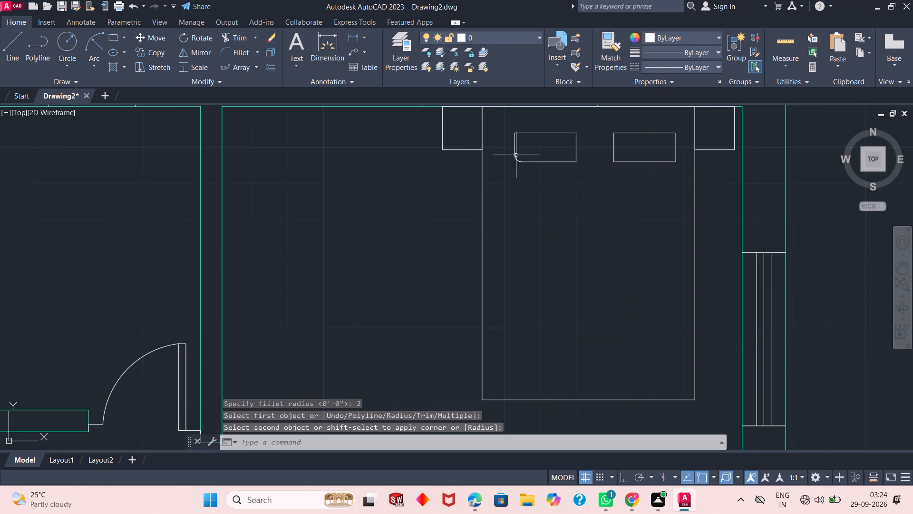
pyautogui.scroll(1, 537, 127)
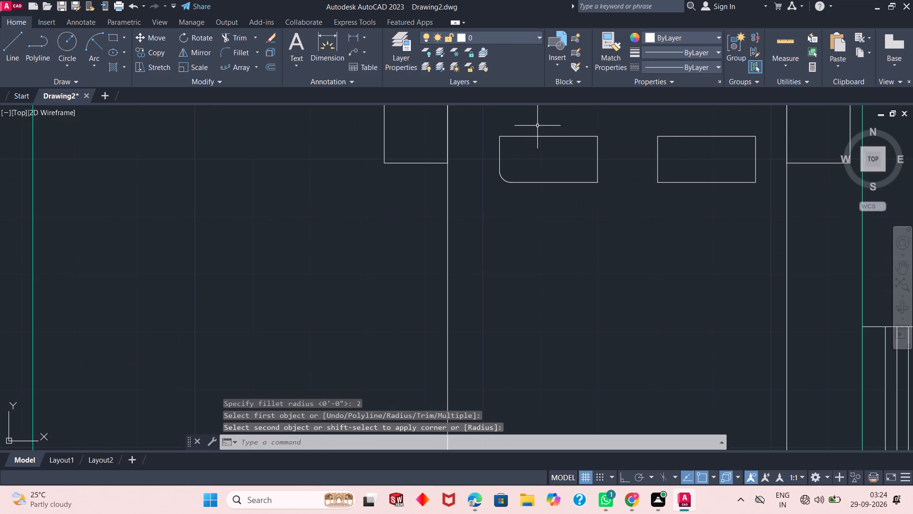
pyautogui.press('space')
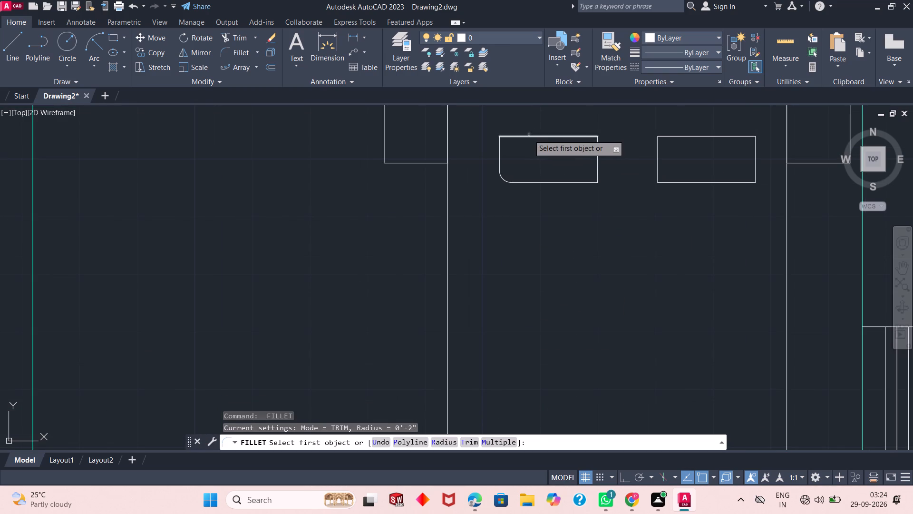
pyautogui.click(528, 135)
pyautogui.click(498, 147)
pyautogui.press('space')
pyautogui.click(587, 138)
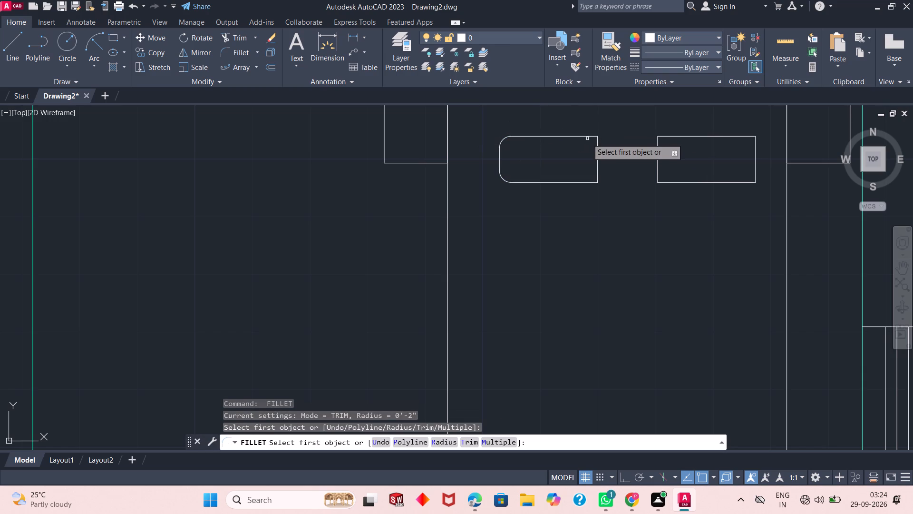
pyautogui.click(596, 154)
pyautogui.click(592, 138)
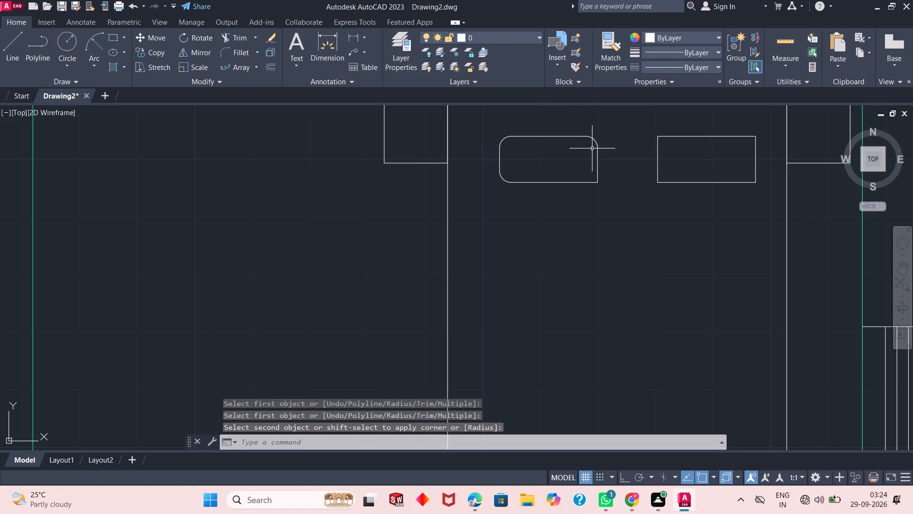
pyautogui.press('space')
pyautogui.click(588, 182)
pyautogui.click(597, 170)
# Fillet all four corners of the right pillow on the same bed with the 2" radius.
pyautogui.press('space')
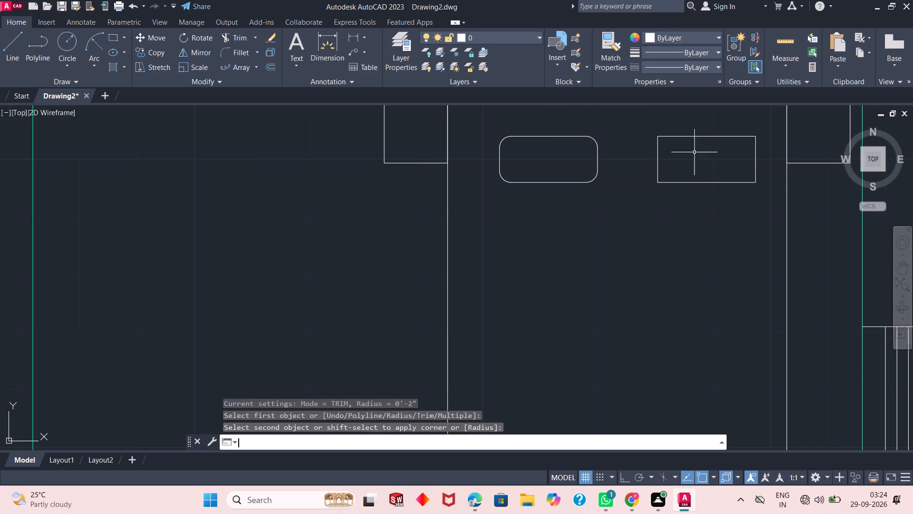
pyautogui.press('space')
pyautogui.press('space')
pyautogui.click(673, 137)
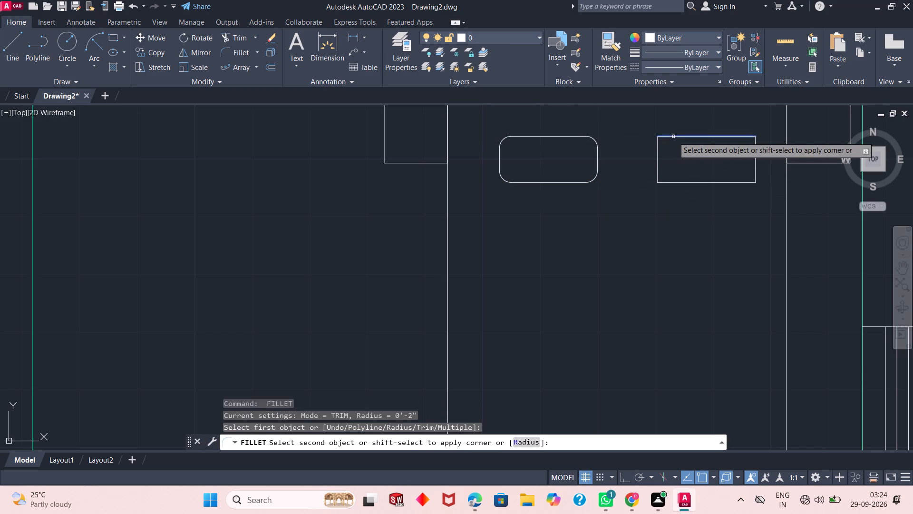
pyautogui.click(657, 150)
pyautogui.press('space')
pyautogui.click(664, 183)
pyautogui.click(658, 171)
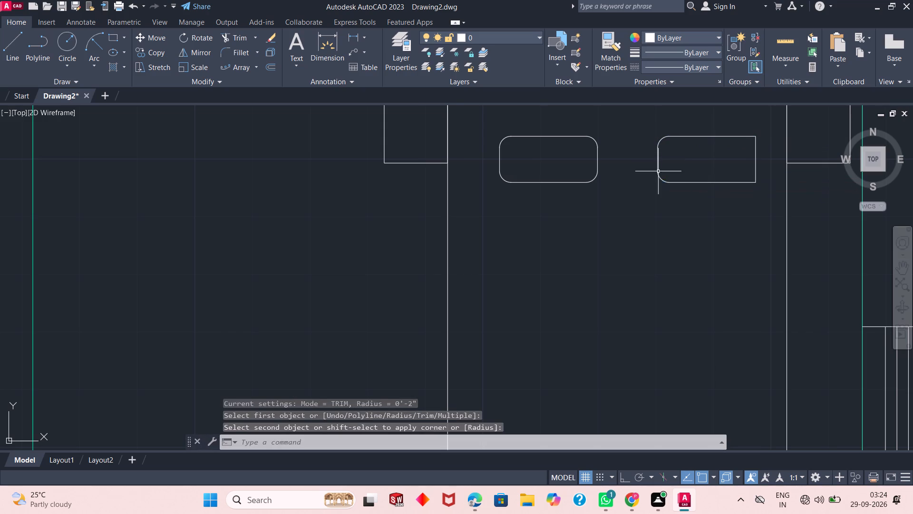
pyautogui.press('space')
pyautogui.click(755, 141)
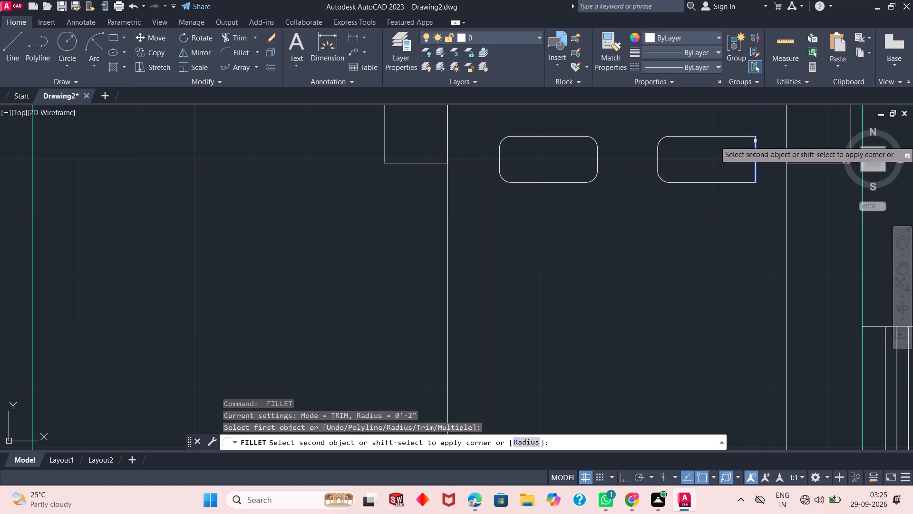
pyautogui.click(751, 137)
pyautogui.press('space')
pyautogui.click(750, 180)
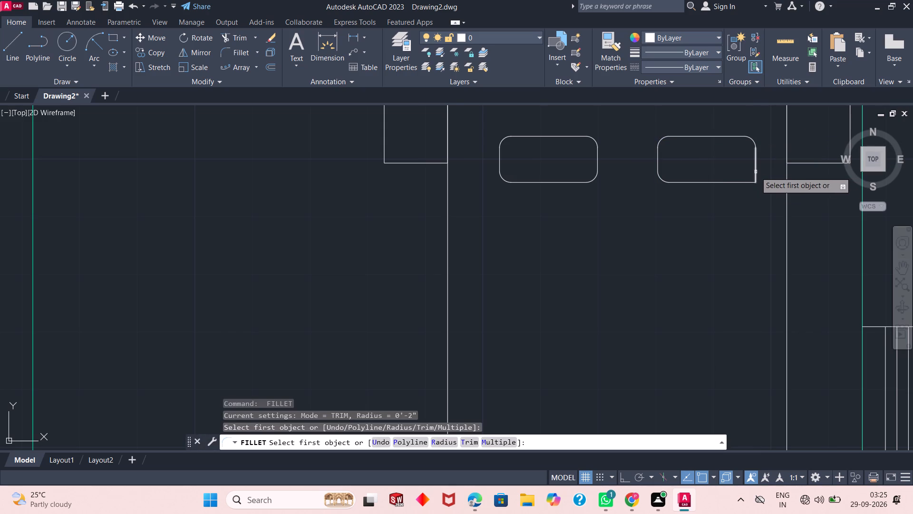
pyautogui.click(756, 172)
pyautogui.click(747, 182)
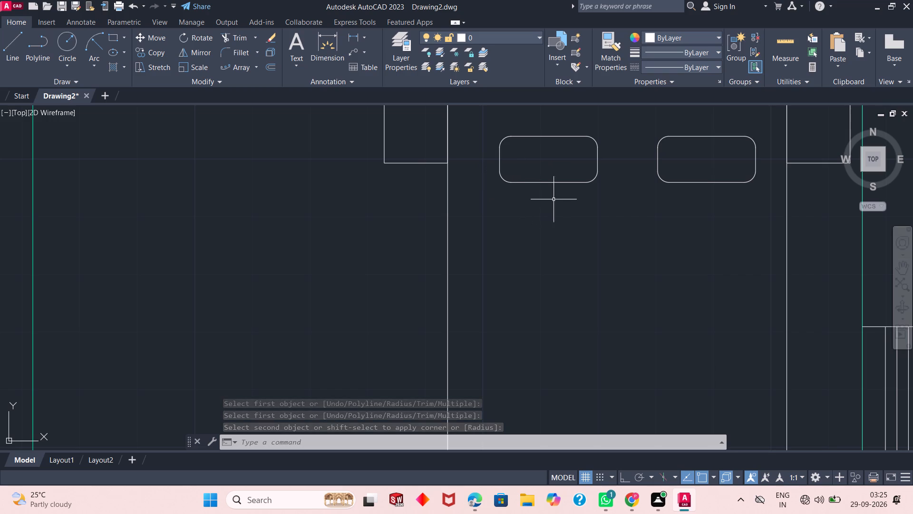
# Fillet the outer lower corner of both bedside tables in the upper-right bedroom with the 2" radius.
pyautogui.scroll(1, 574, 182)
pyautogui.scroll(-3, 536, 205)
pyautogui.scroll(1, 538, 168)
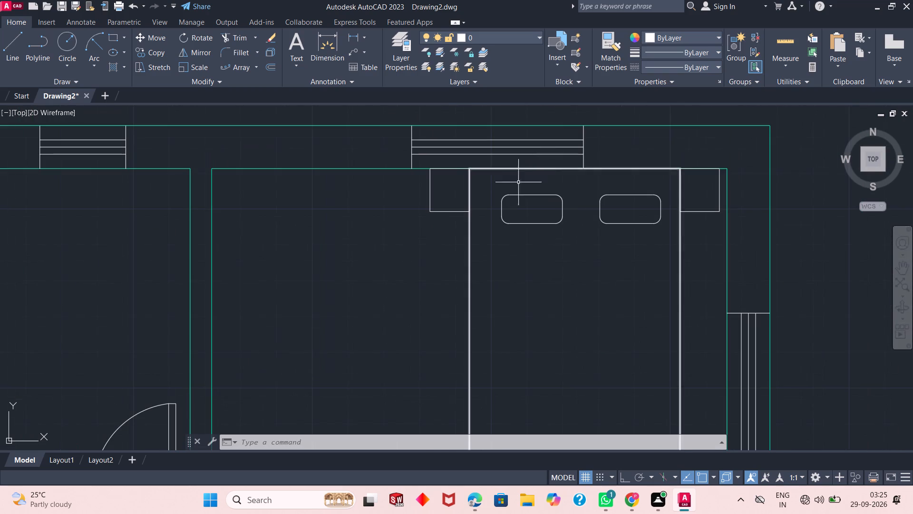
pyautogui.press('space')
pyautogui.click(439, 213)
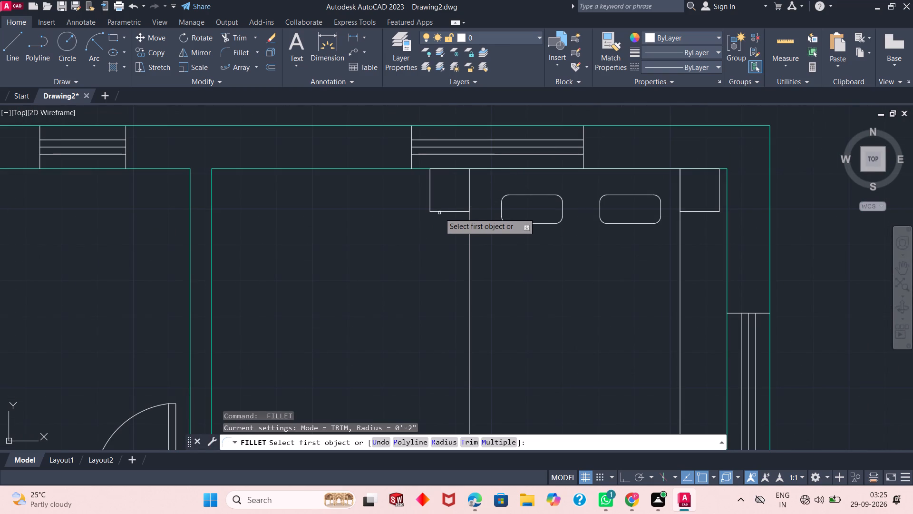
pyautogui.click(430, 199)
pyautogui.press('space')
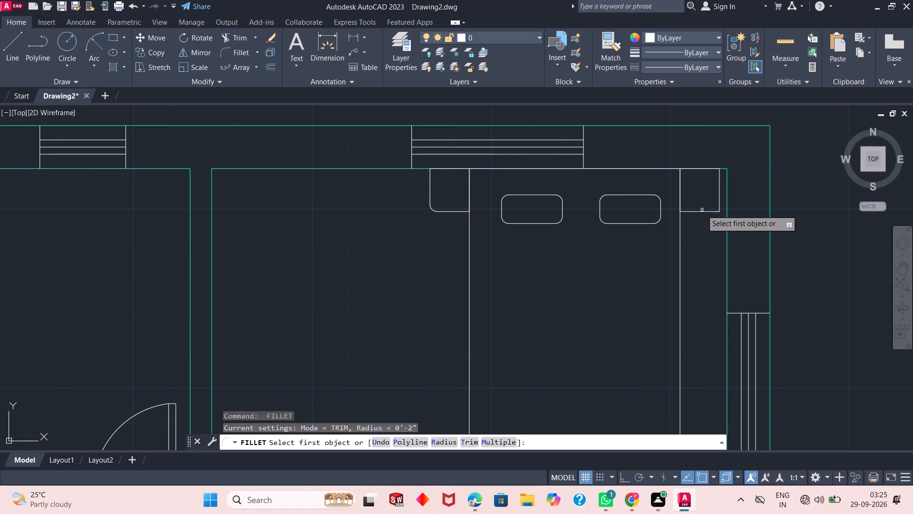
pyautogui.click(702, 210)
pyautogui.click(720, 203)
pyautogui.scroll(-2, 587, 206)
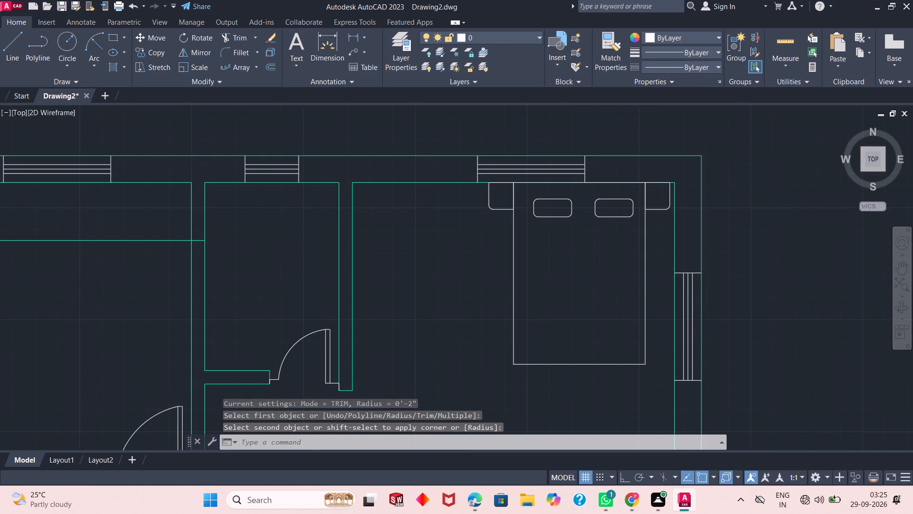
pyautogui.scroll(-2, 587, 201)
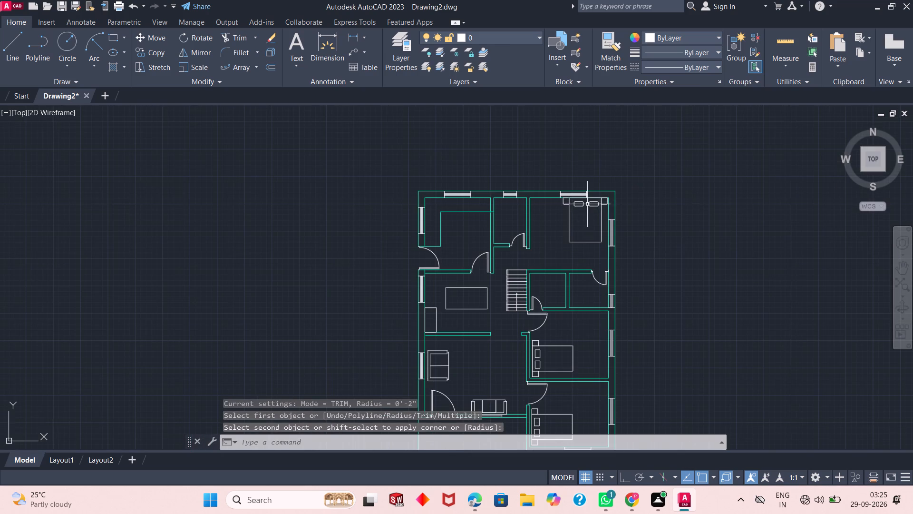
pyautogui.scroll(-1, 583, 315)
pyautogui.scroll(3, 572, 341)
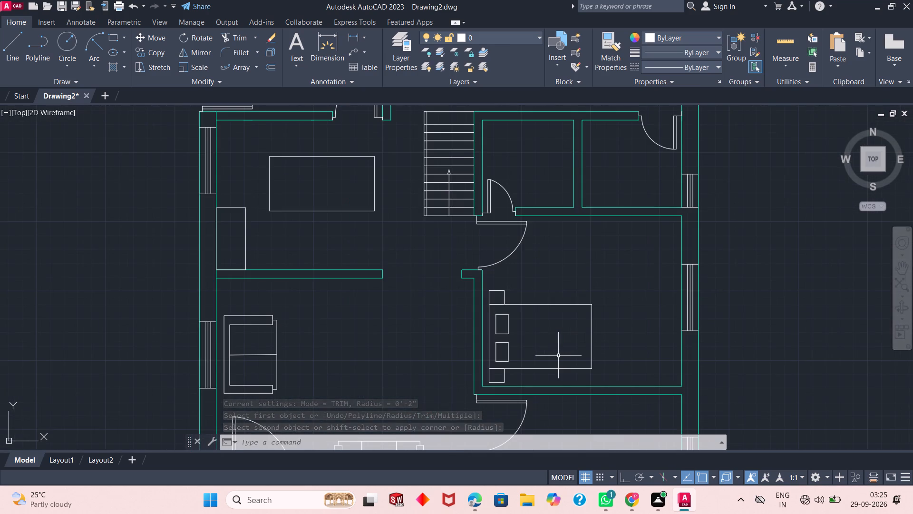
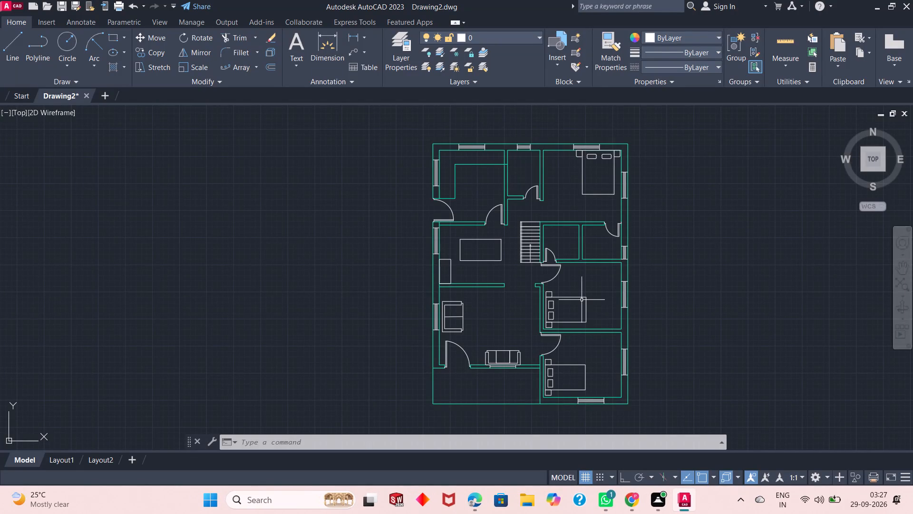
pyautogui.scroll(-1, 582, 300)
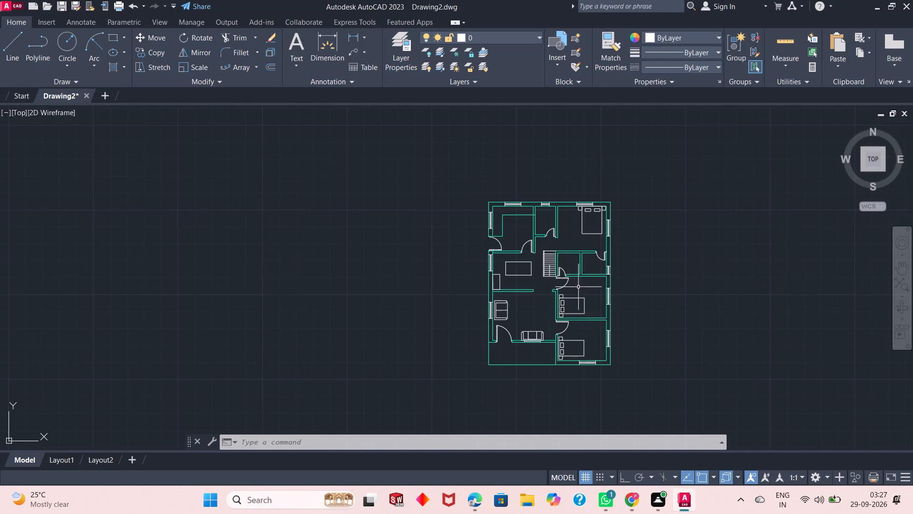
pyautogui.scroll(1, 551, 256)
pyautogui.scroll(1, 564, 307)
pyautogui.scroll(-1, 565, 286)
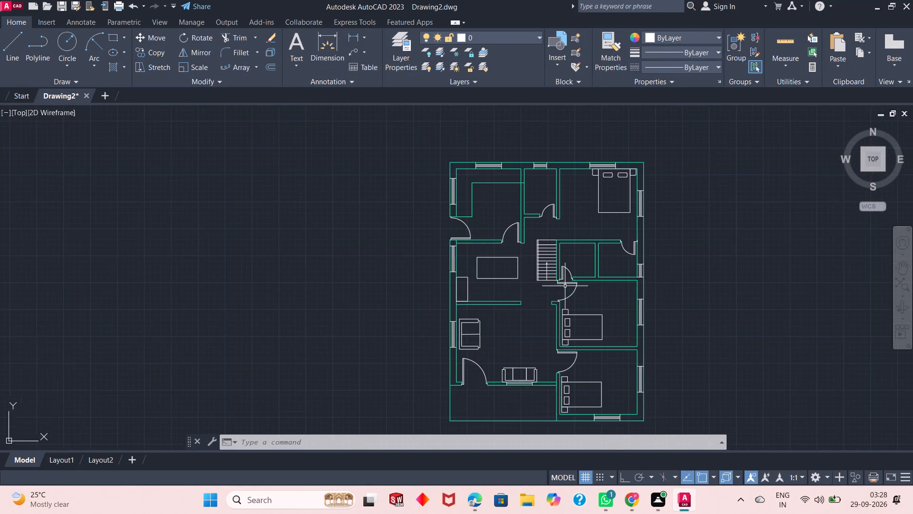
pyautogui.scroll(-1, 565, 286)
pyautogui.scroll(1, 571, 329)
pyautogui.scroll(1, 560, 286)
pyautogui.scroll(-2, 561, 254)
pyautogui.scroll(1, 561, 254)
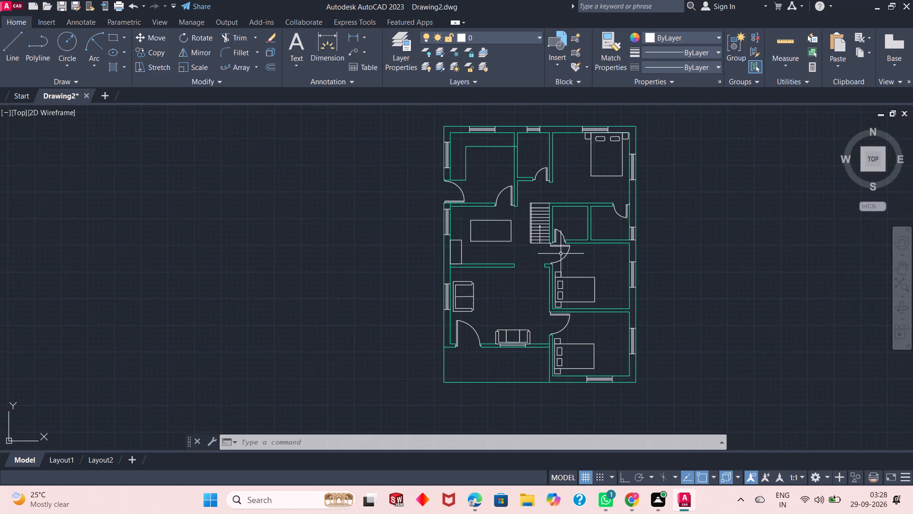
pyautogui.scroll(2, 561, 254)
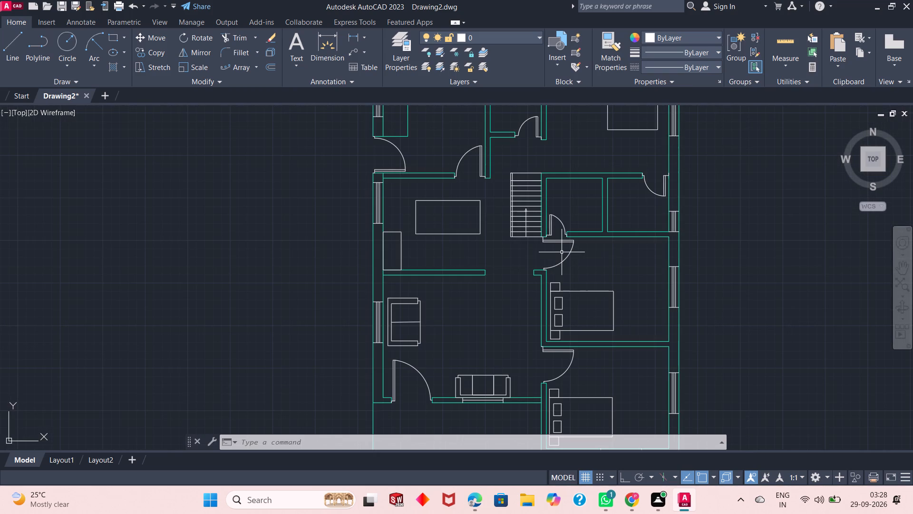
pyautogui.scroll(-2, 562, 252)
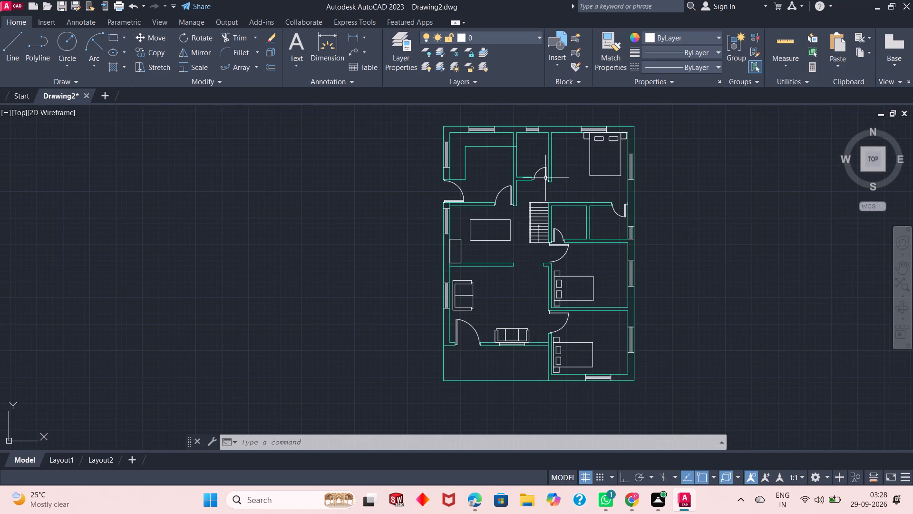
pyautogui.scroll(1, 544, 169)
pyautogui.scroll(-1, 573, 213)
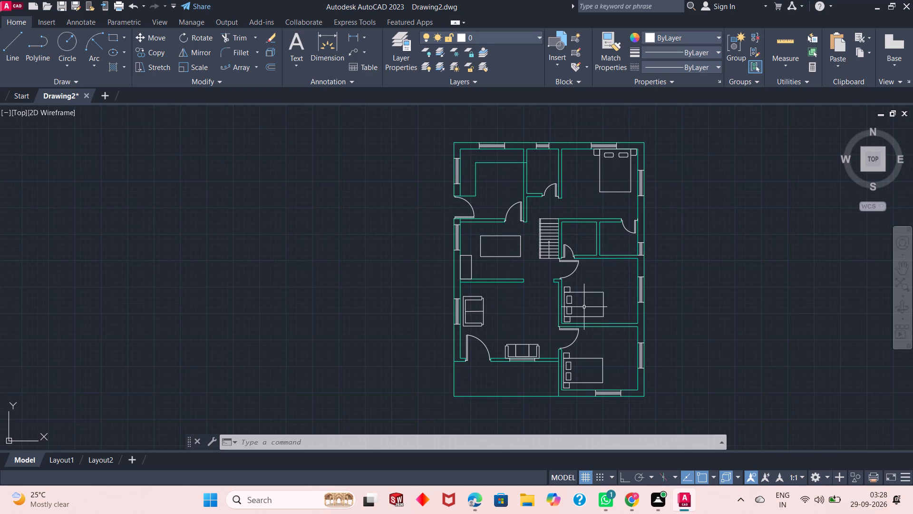
# Fillet the free outer corner of the upper bedside table in the middle east bedroom with radius 0'-2".
pyautogui.scroll(2, 582, 308)
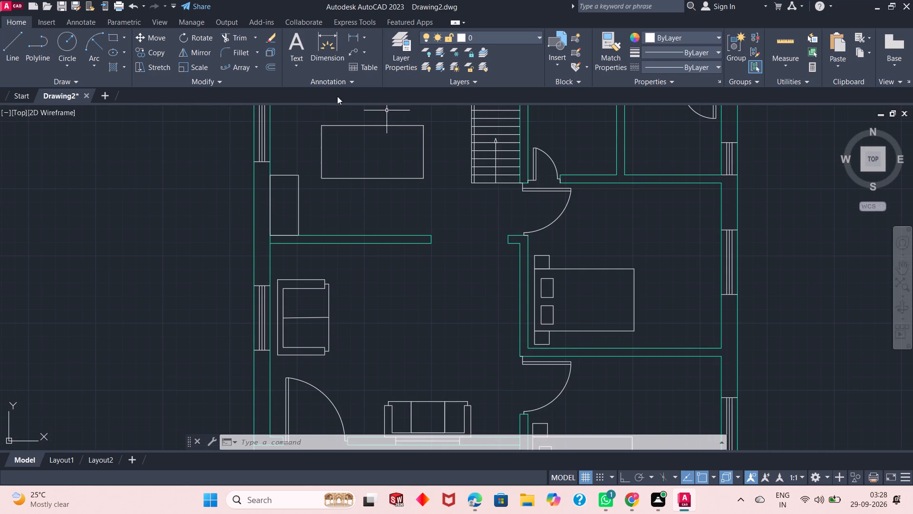
pyautogui.click(226, 55)
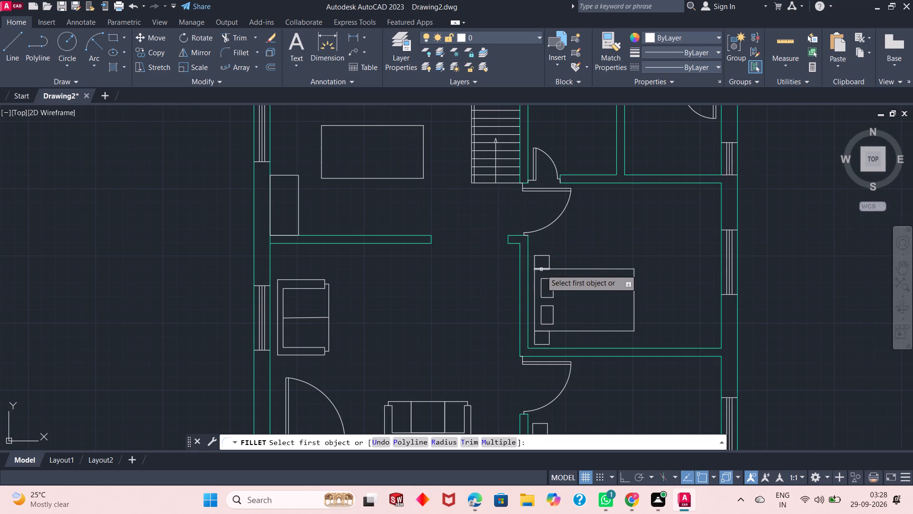
pyautogui.scroll(-2, 541, 269)
pyautogui.scroll(6, 542, 269)
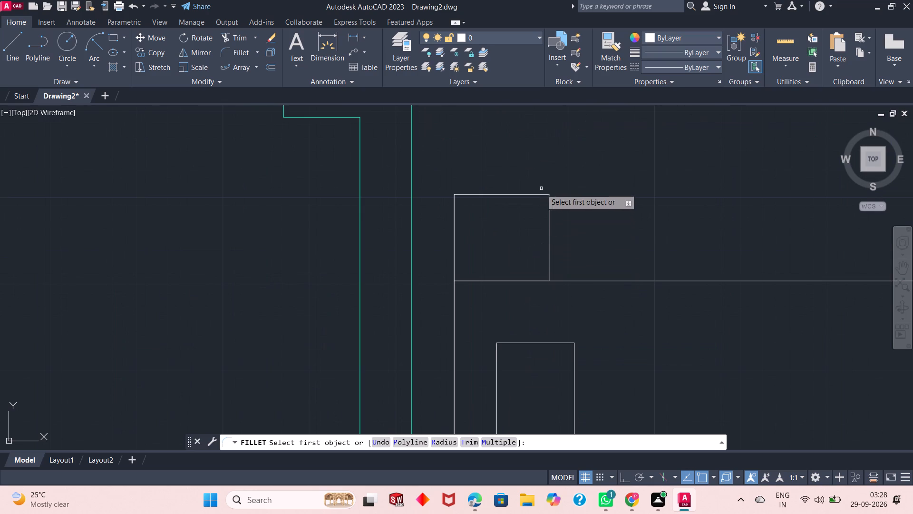
pyautogui.click(540, 197)
pyautogui.click(548, 218)
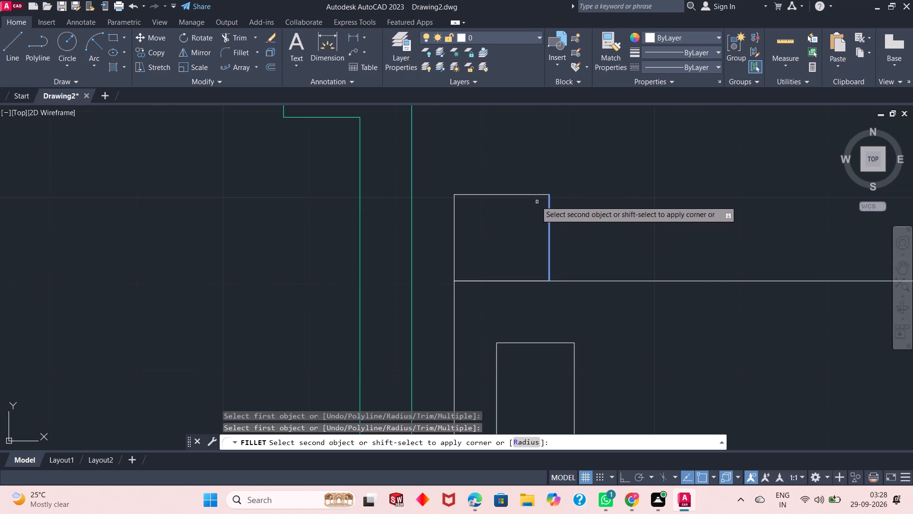
pyautogui.click(535, 194)
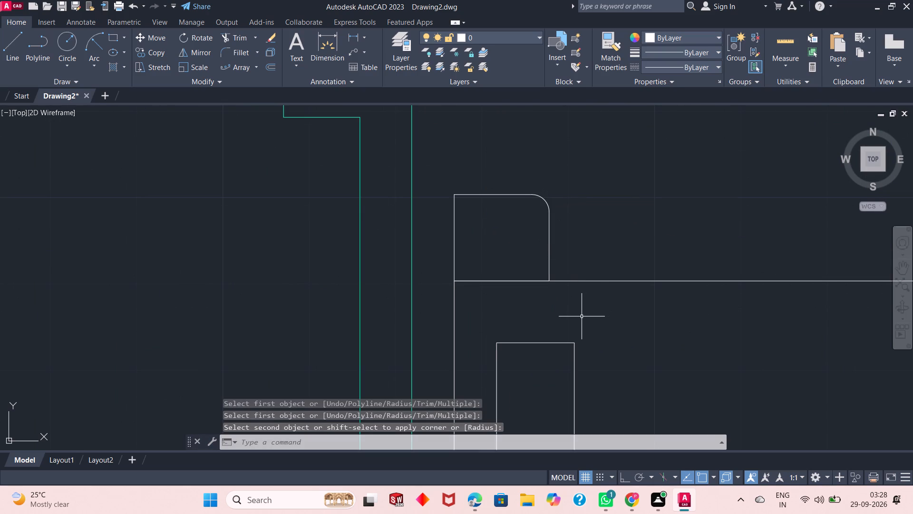
# Fillet all four corners of the upper pillow on the middle east bedroom's bed with radius 0'-2".
pyautogui.press('space')
pyautogui.click(559, 343)
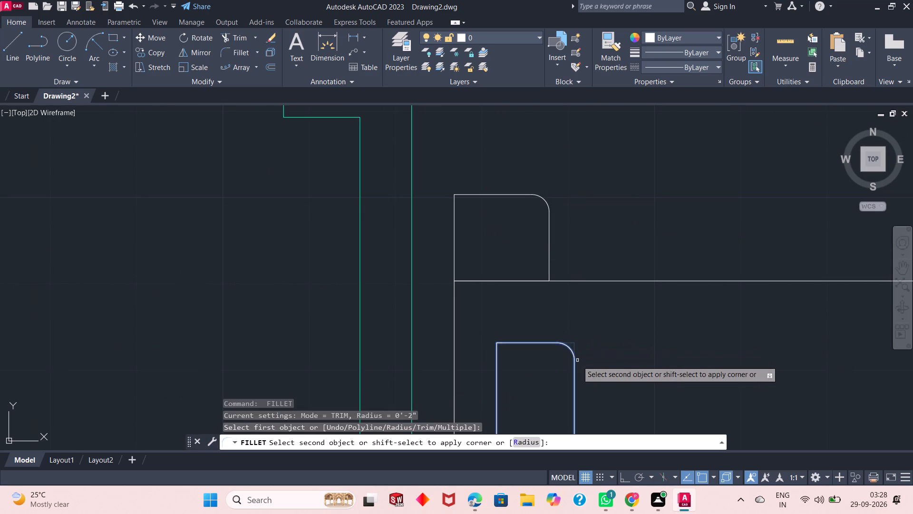
pyautogui.click(575, 365)
pyautogui.press('space')
pyautogui.click(508, 344)
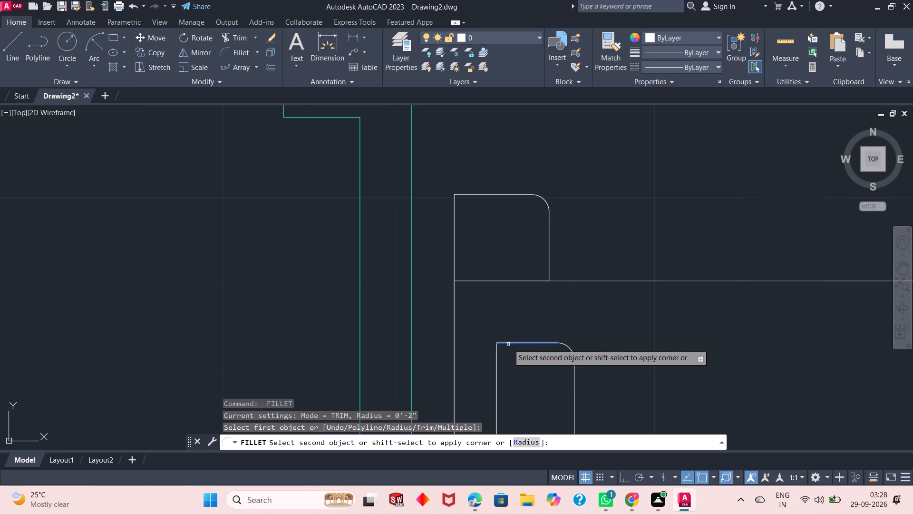
pyautogui.click(498, 359)
pyautogui.scroll(1, 517, 310)
pyautogui.scroll(-3, 524, 288)
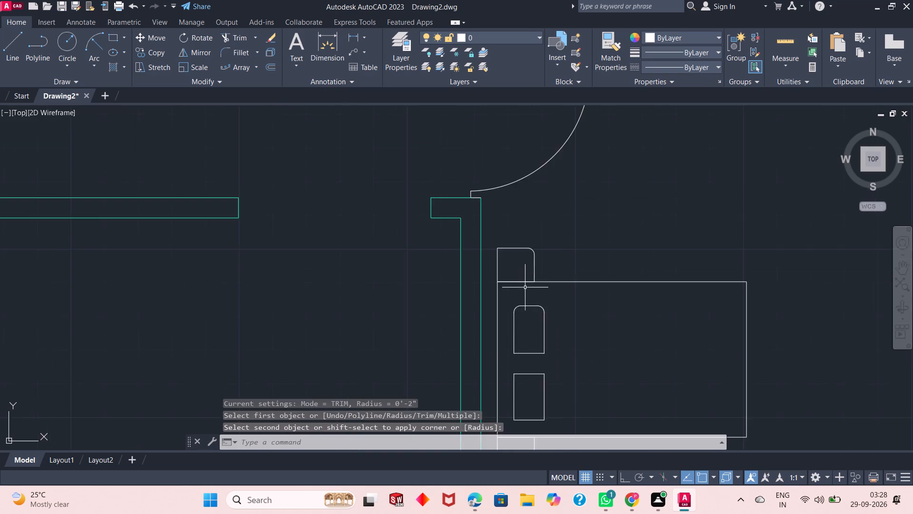
pyautogui.scroll(-3, 525, 287)
pyautogui.scroll(3, 529, 340)
pyautogui.press('space')
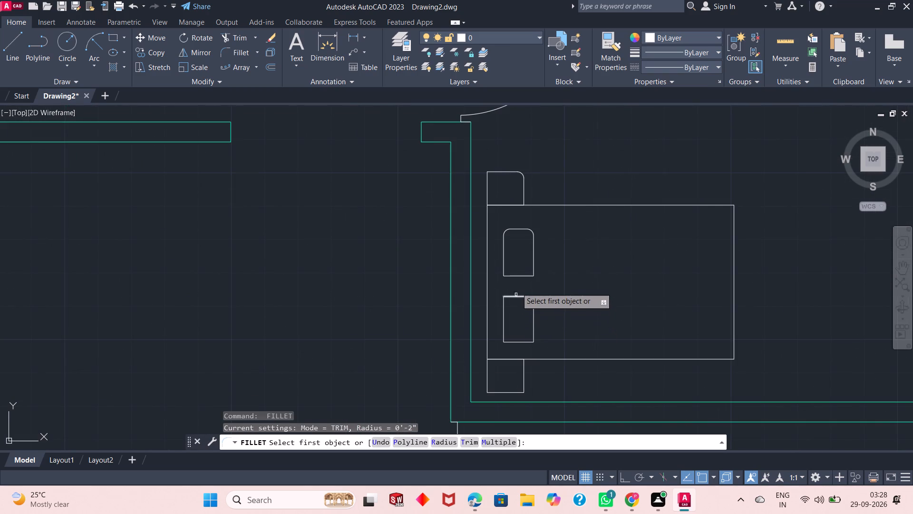
pyautogui.click(512, 276)
pyautogui.click(504, 266)
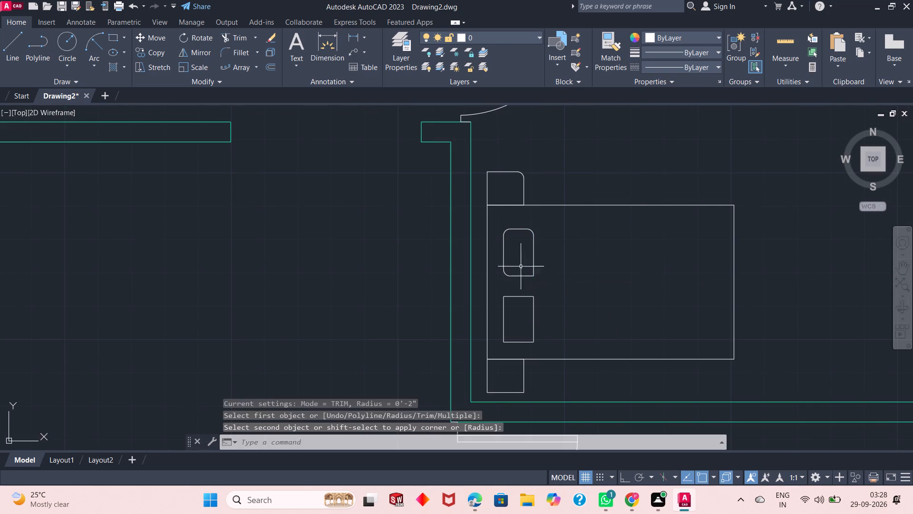
pyautogui.press('space')
pyautogui.click(535, 262)
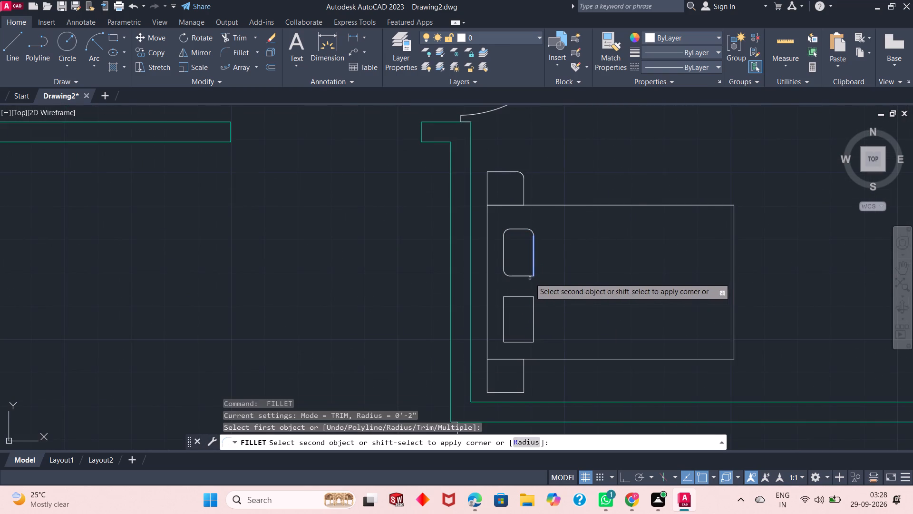
pyautogui.click(528, 276)
# Fillet all four corners of the lower pillow on the same bed with radius 0'-2".
pyautogui.press('space')
pyautogui.click(524, 297)
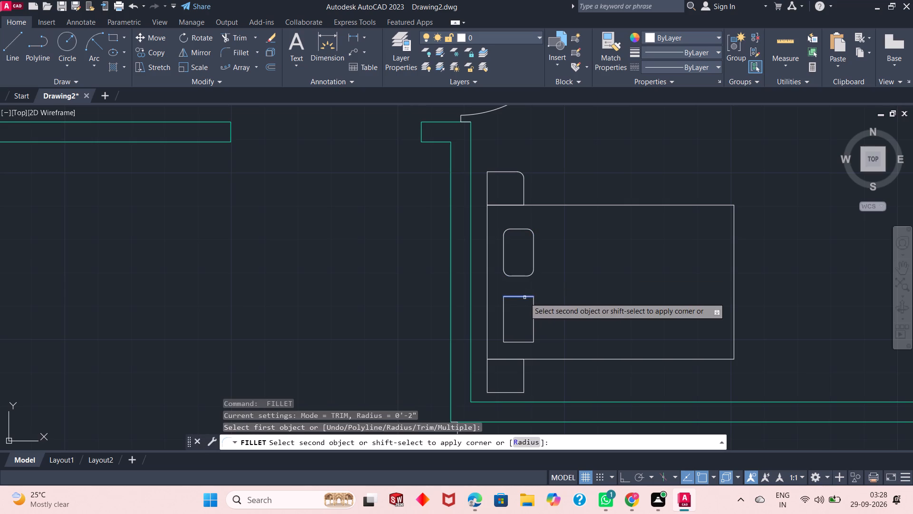
pyautogui.click(533, 312)
pyautogui.press('space')
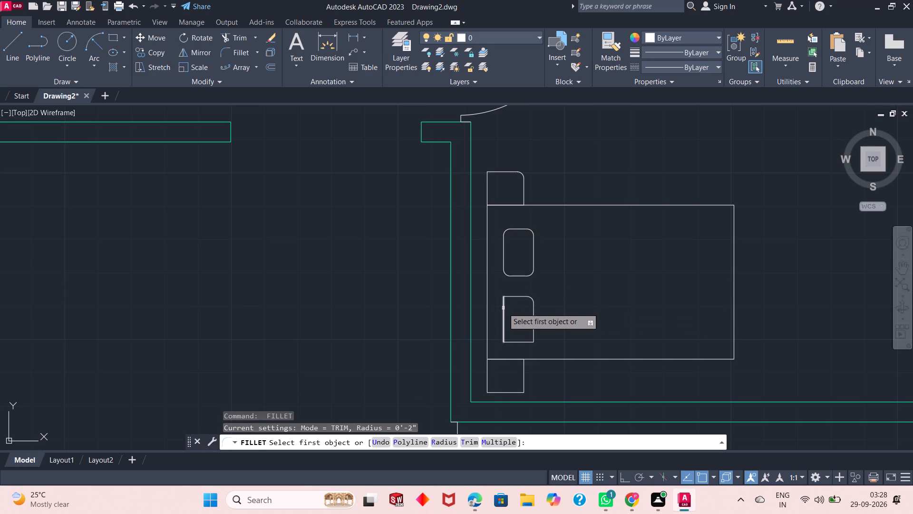
pyautogui.click(503, 308)
pyautogui.click(510, 296)
pyautogui.press('space')
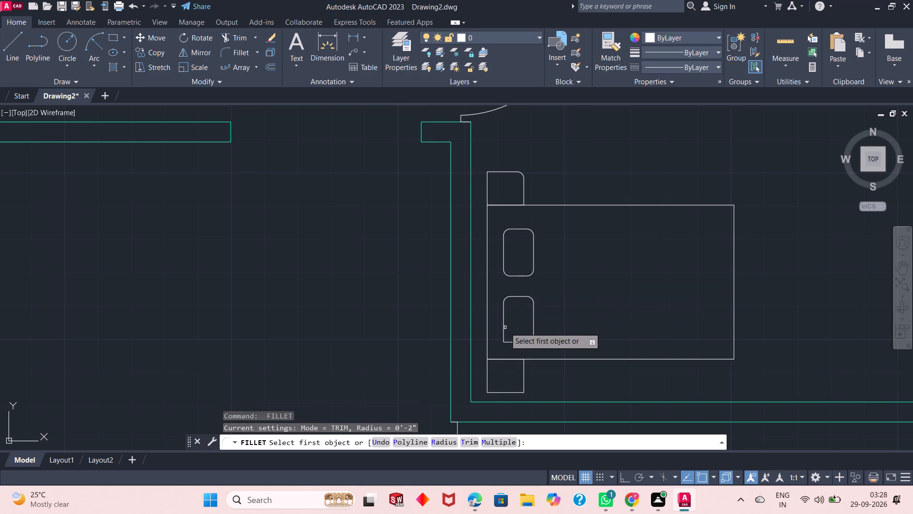
pyautogui.click(504, 329)
pyautogui.click(509, 341)
pyautogui.press('space')
pyautogui.click(525, 341)
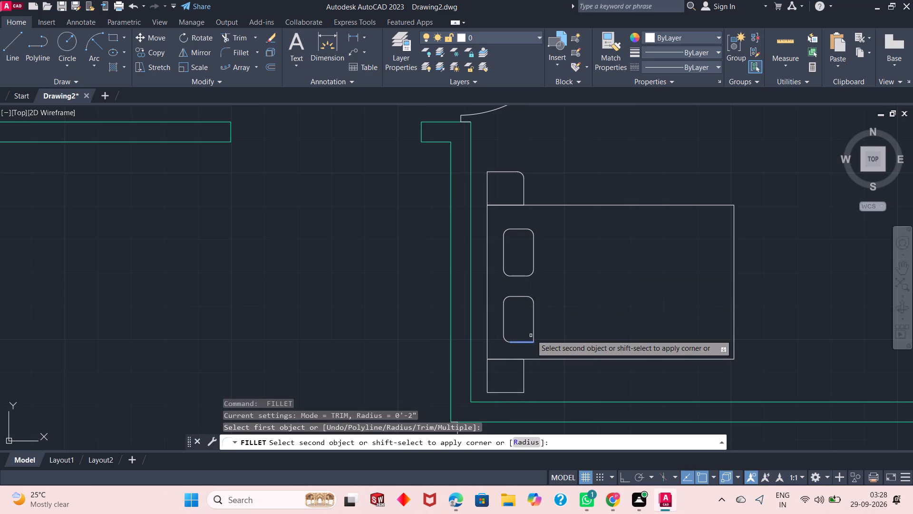
pyautogui.click(534, 331)
# Fillet the free outer corner of this bed's lower bedside table with radius 0'-2".
pyautogui.press('space')
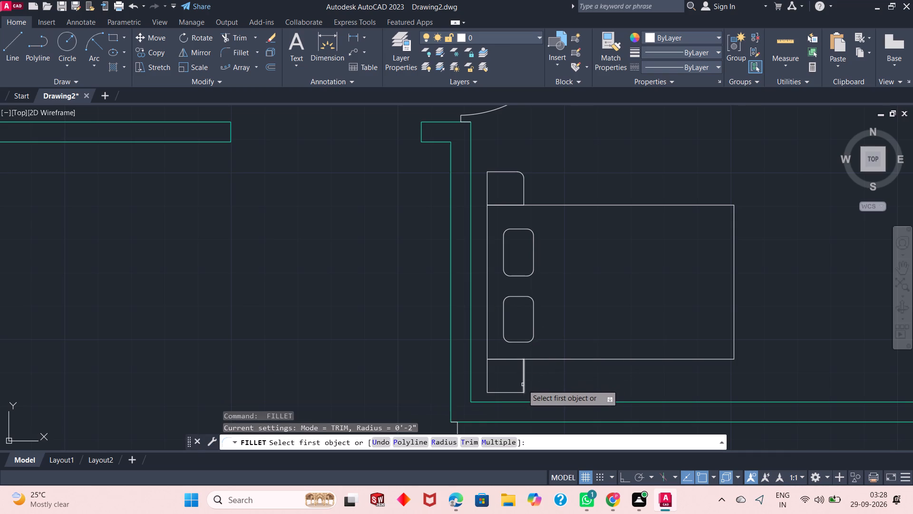
pyautogui.click(523, 385)
pyautogui.click(519, 393)
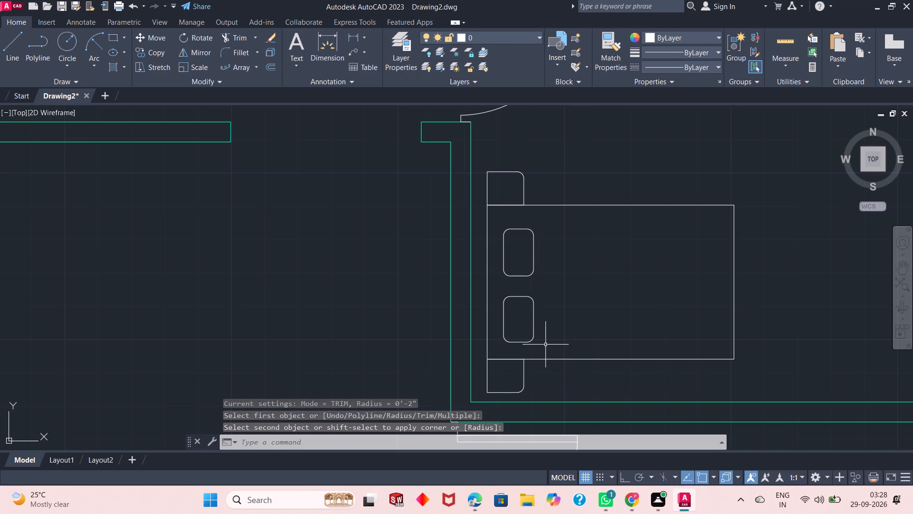
# Fillet the free outer corner of the upper bedside table in the southeast bedroom with radius 0'-2".
pyautogui.scroll(-3, 558, 312)
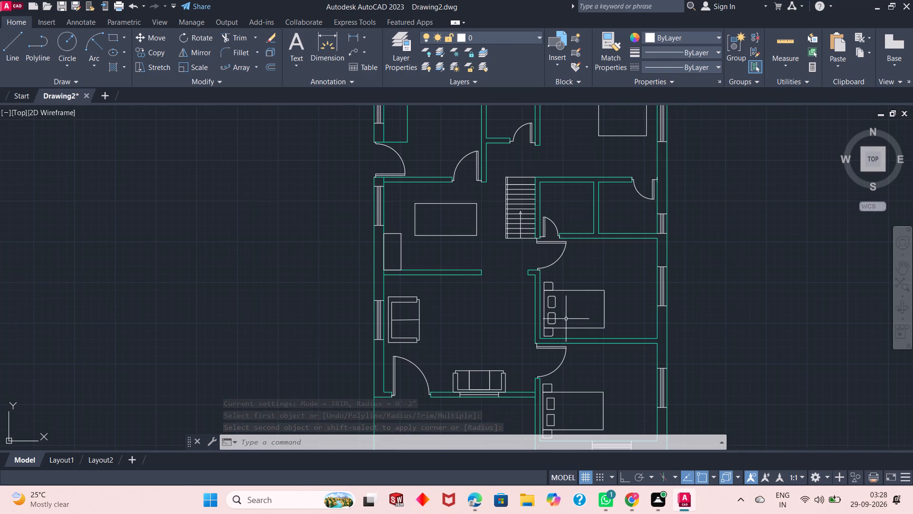
pyautogui.scroll(-1, 561, 302)
pyautogui.scroll(3, 562, 400)
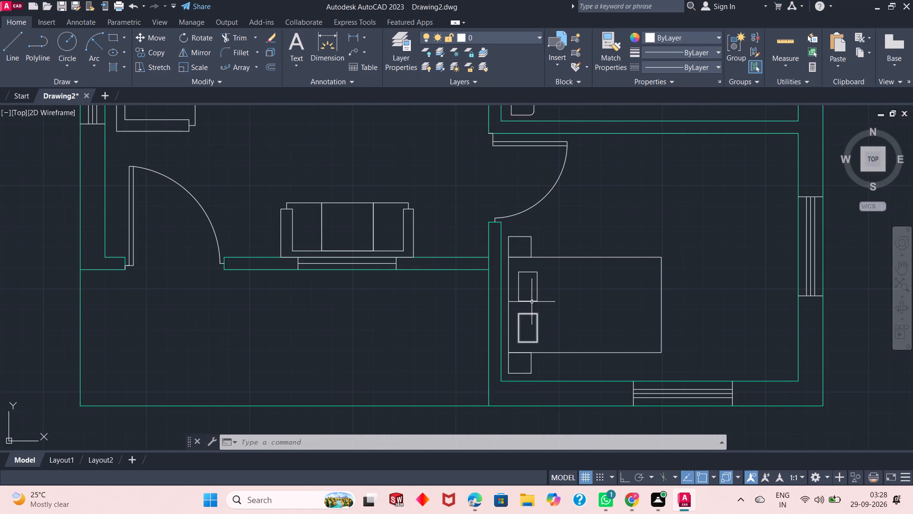
pyautogui.press('space')
pyautogui.scroll(2, 532, 260)
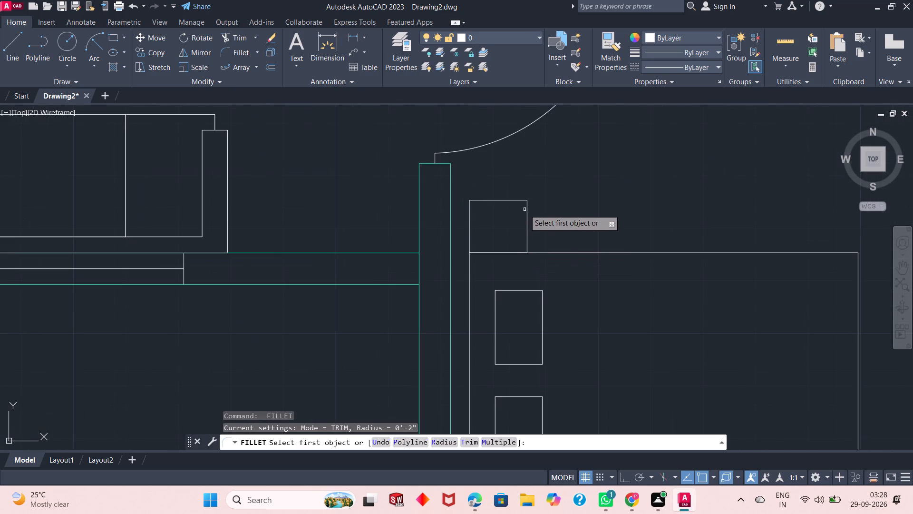
pyautogui.click(526, 216)
pyautogui.click(518, 201)
# Fillet all four corners of the upper pillow on the southeast bedroom's bed with radius 0'-2".
pyautogui.press('space')
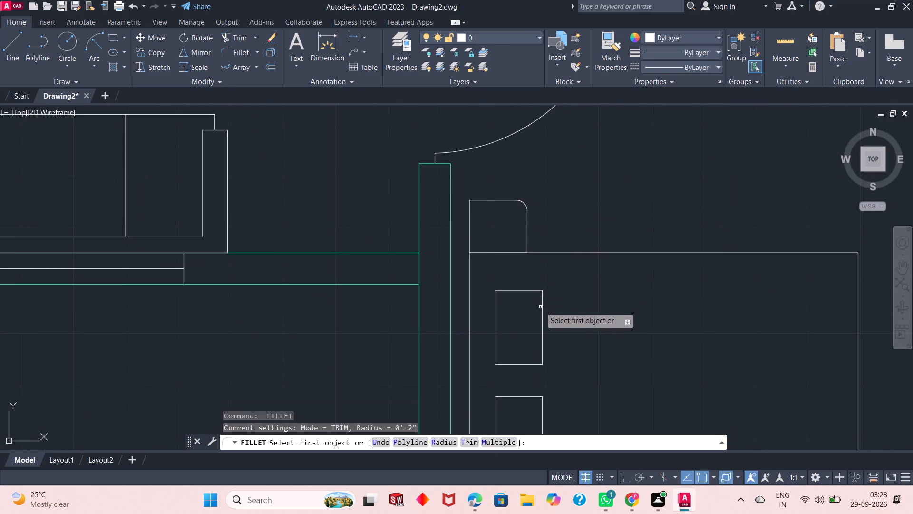
pyautogui.click(543, 310)
pyautogui.click(531, 292)
pyautogui.click(530, 292)
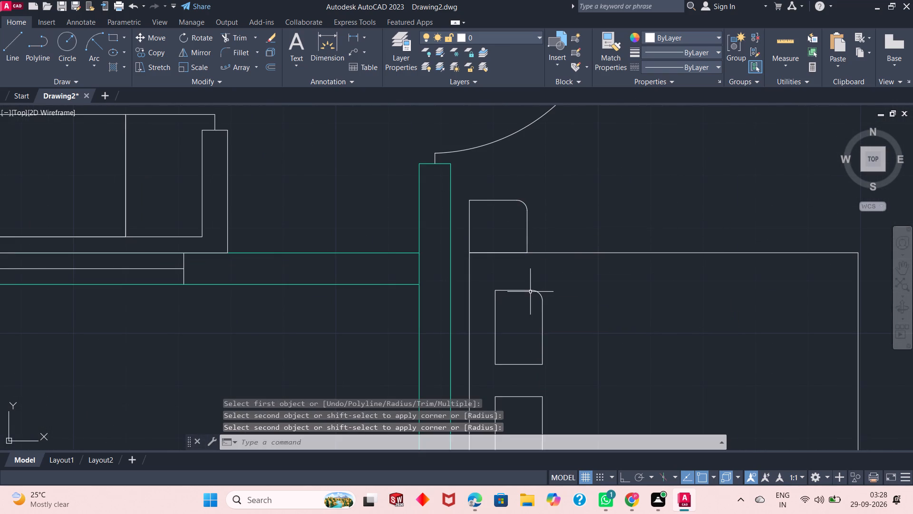
pyautogui.press('space')
pyautogui.click(506, 290)
pyautogui.click(494, 309)
pyautogui.press('space')
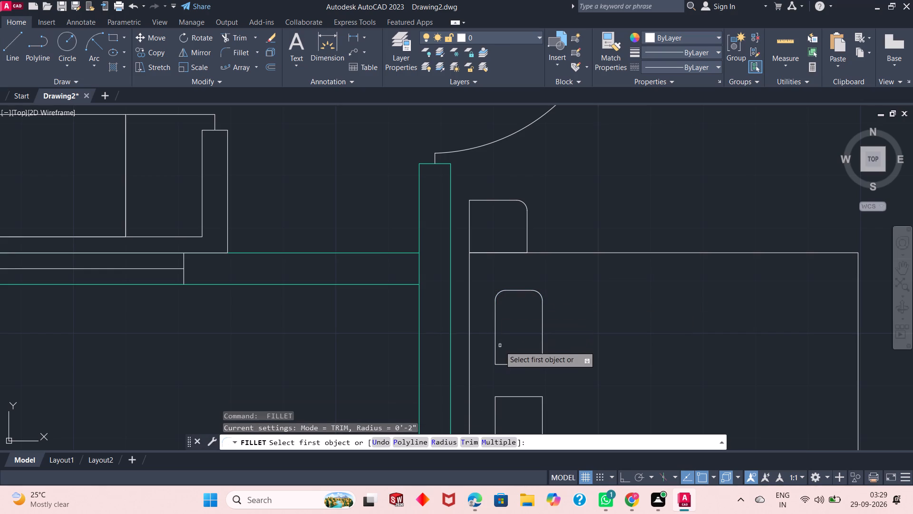
pyautogui.click(493, 356)
pyautogui.click(494, 355)
pyautogui.click(505, 367)
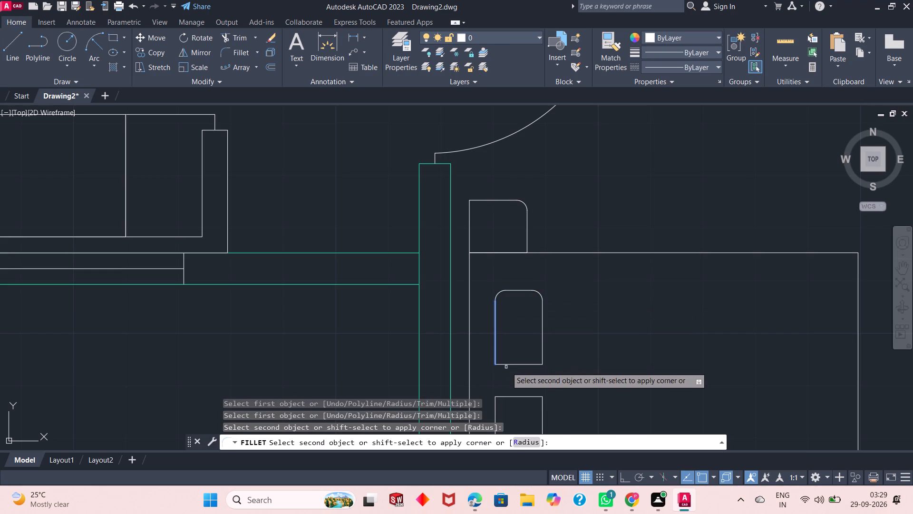
pyautogui.press('space')
pyautogui.click(520, 363)
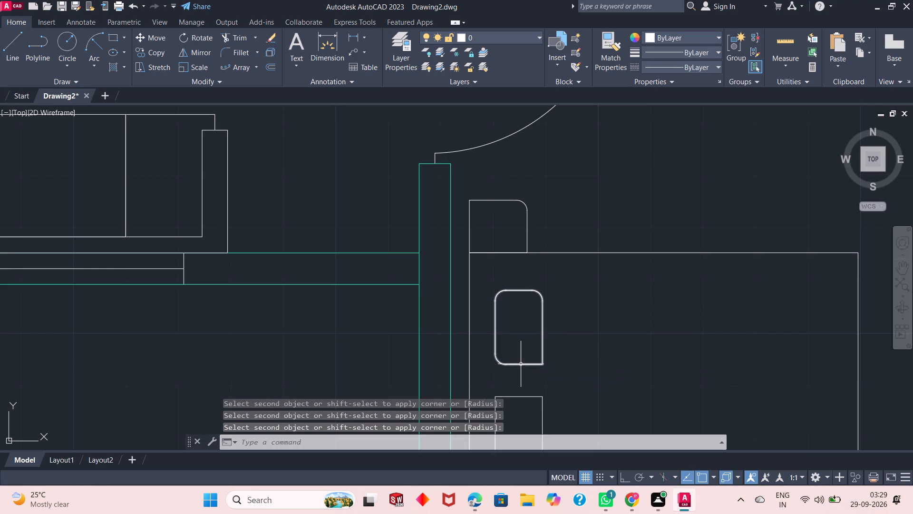
pyautogui.press('space')
pyautogui.click(529, 364)
pyautogui.click(543, 351)
# Fillet the free outer corner of the lower bedside table in the southeast bedroom with radius 0'-2".
pyautogui.scroll(-1, 549, 327)
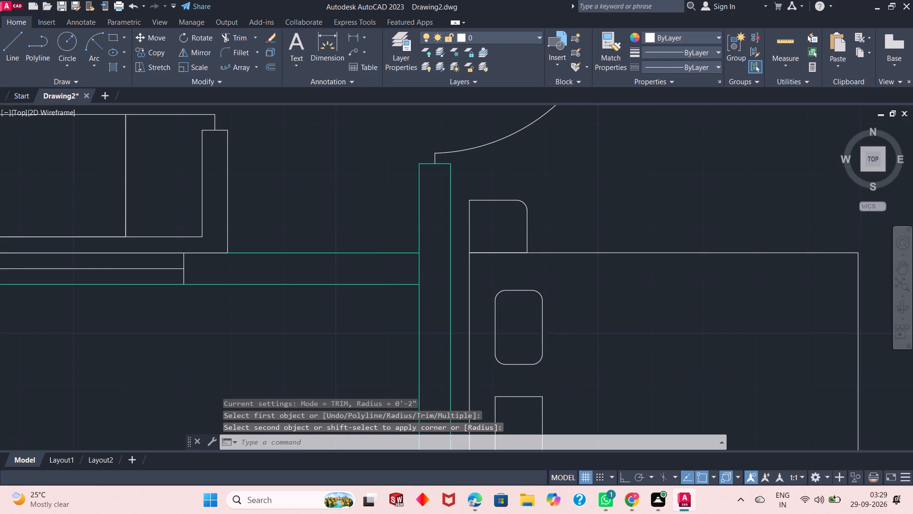
pyautogui.scroll(-1, 549, 327)
pyautogui.scroll(2, 545, 397)
pyautogui.scroll(-1, 544, 391)
pyautogui.scroll(1, 537, 419)
pyautogui.press('space')
pyautogui.click(532, 405)
pyautogui.click(526, 421)
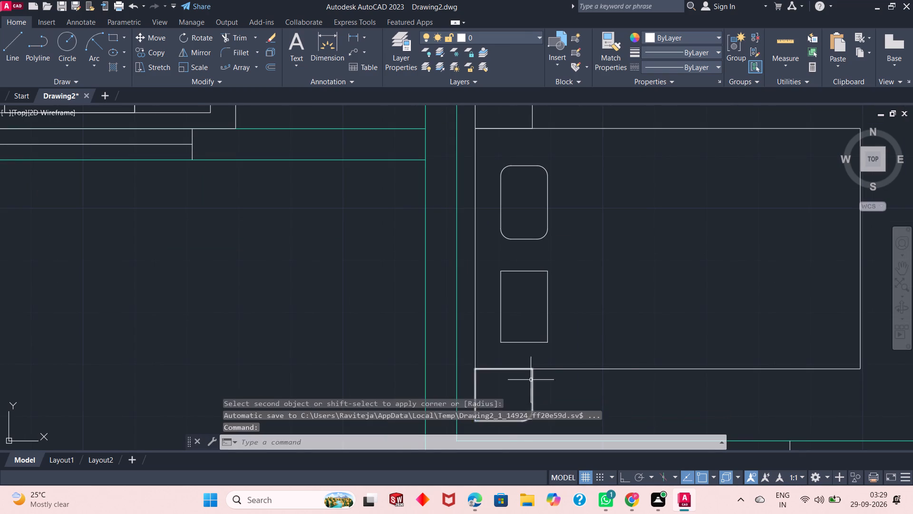
# Fillet all four corners of the lower pillow on the southeast bedroom's bed with radius 0'-2".
pyautogui.press('space')
pyautogui.click(544, 343)
pyautogui.press('space')
pyautogui.click(547, 331)
pyautogui.press('space')
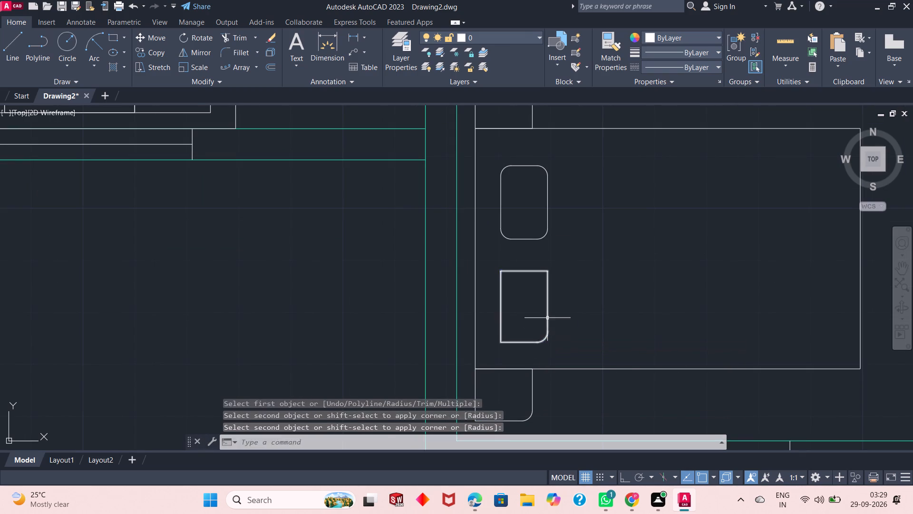
pyautogui.click(544, 280)
pyautogui.click(546, 279)
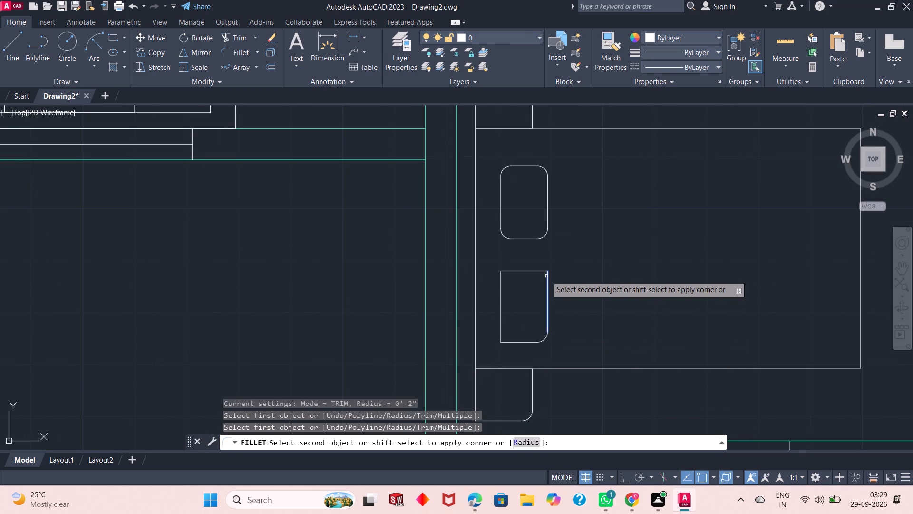
pyautogui.click(545, 273)
pyautogui.press('space')
pyautogui.click(502, 273)
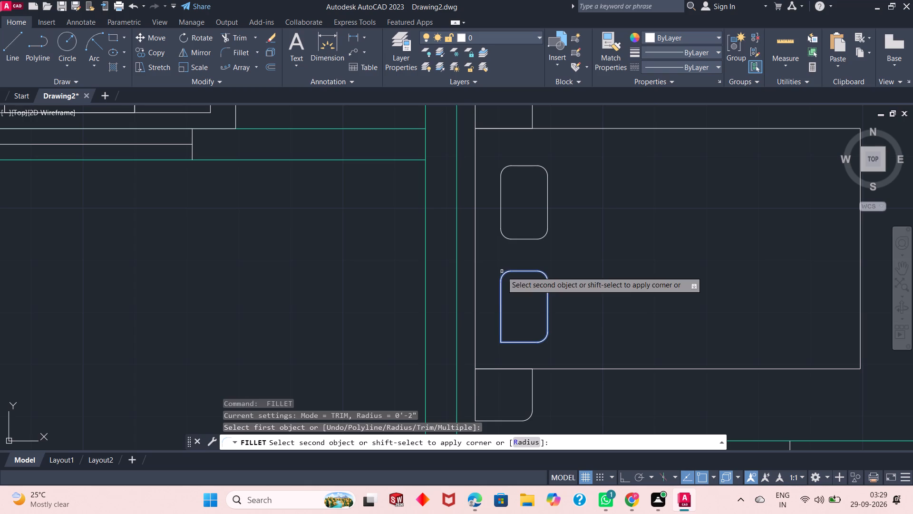
pyautogui.click(502, 271)
pyautogui.press('space')
pyautogui.click(511, 272)
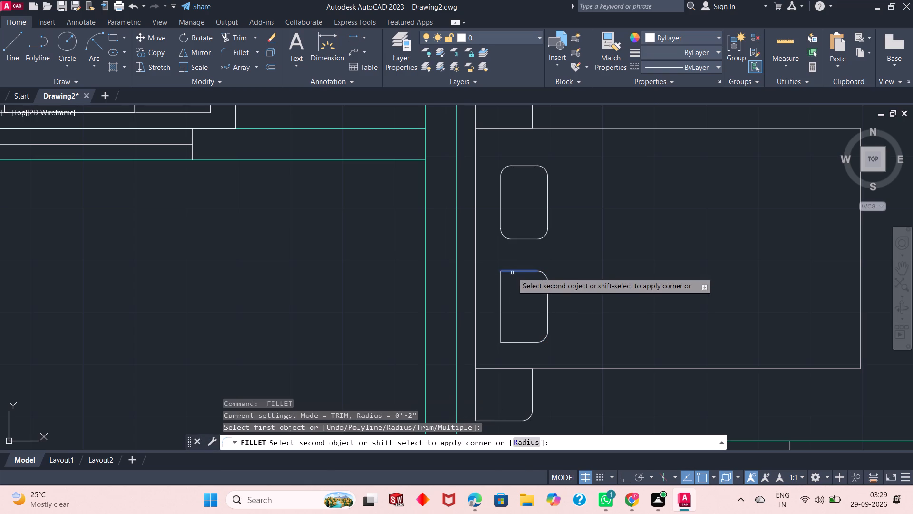
pyautogui.click(501, 283)
pyautogui.press('space')
pyautogui.click(501, 331)
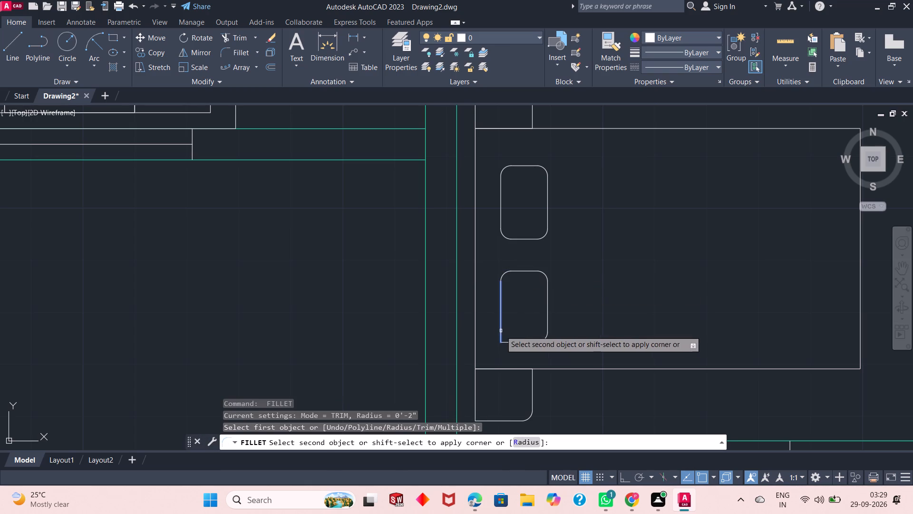
pyautogui.click(509, 343)
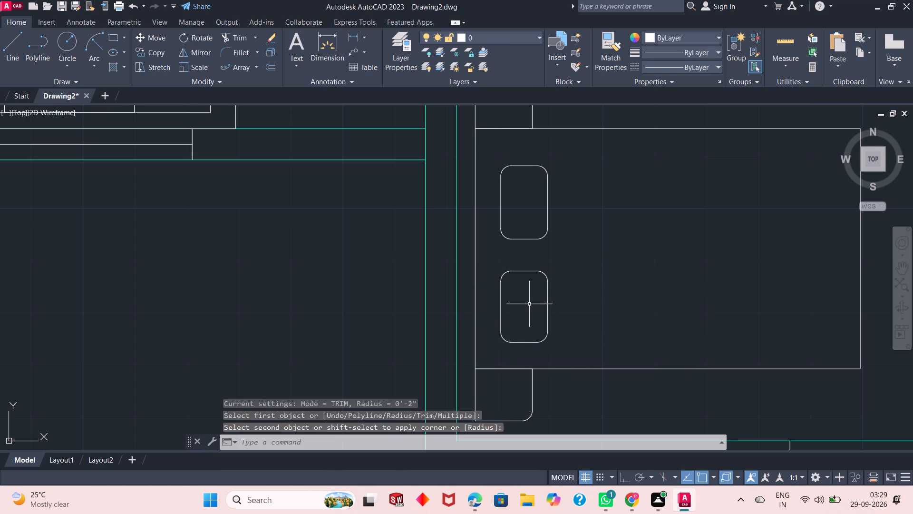
# Fillet the two outer front corners of the three-seat sofa's seat by the south wall with radius 0'-2".
pyautogui.scroll(-3, 529, 304)
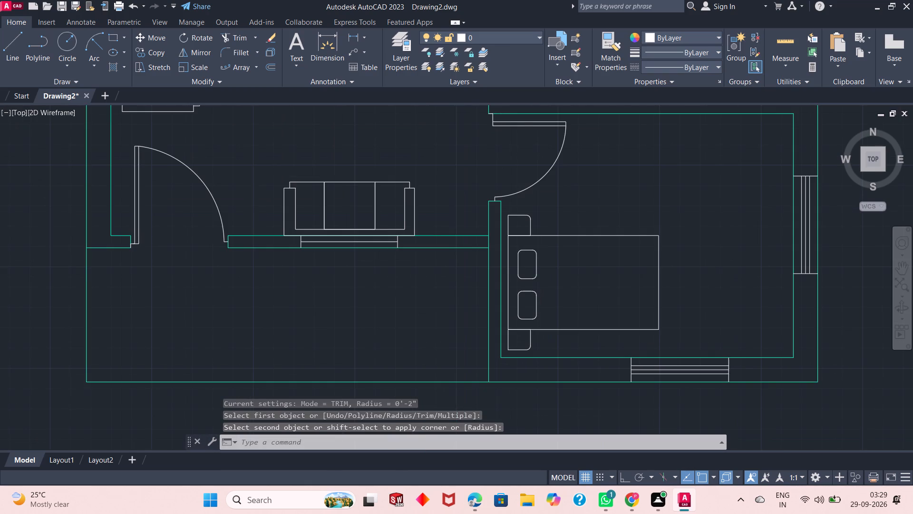
pyautogui.scroll(2, 414, 229)
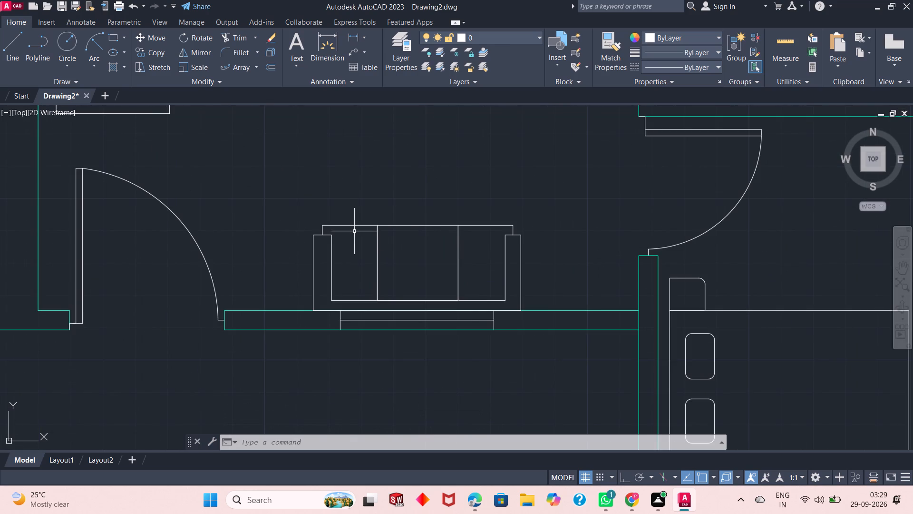
pyautogui.scroll(1, 344, 240)
pyautogui.press('space')
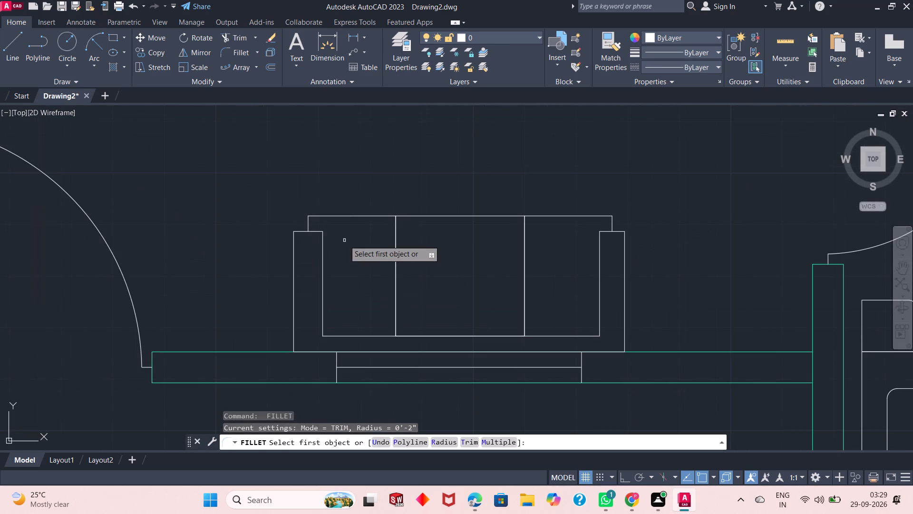
pyautogui.click(317, 215)
pyautogui.click(310, 222)
pyautogui.click(307, 221)
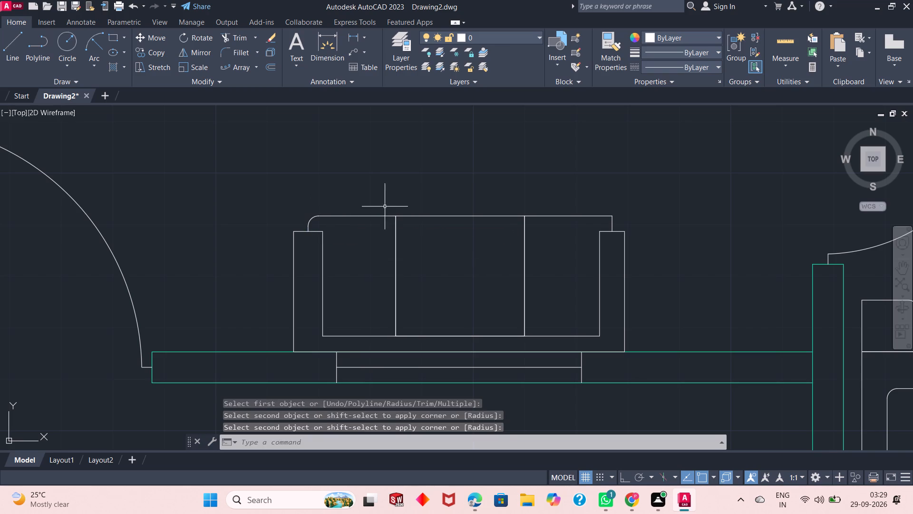
pyautogui.press('space')
pyautogui.click(612, 225)
pyautogui.click(606, 217)
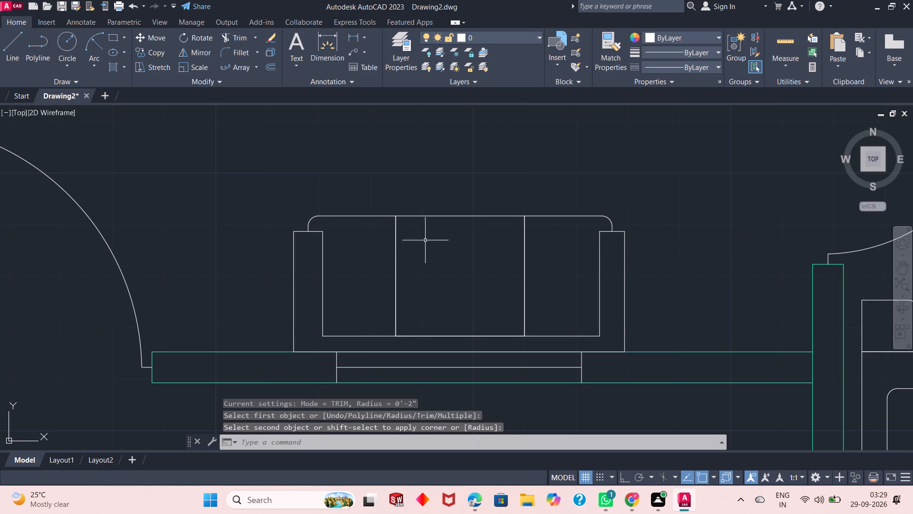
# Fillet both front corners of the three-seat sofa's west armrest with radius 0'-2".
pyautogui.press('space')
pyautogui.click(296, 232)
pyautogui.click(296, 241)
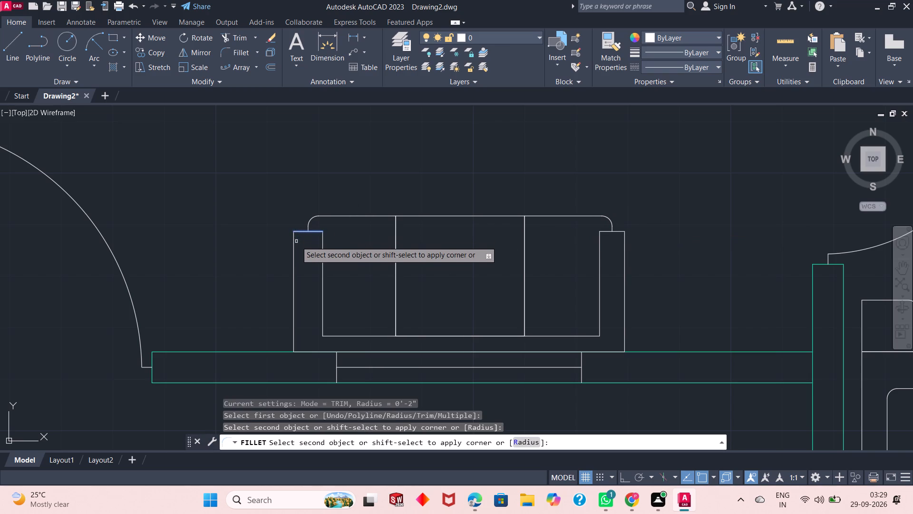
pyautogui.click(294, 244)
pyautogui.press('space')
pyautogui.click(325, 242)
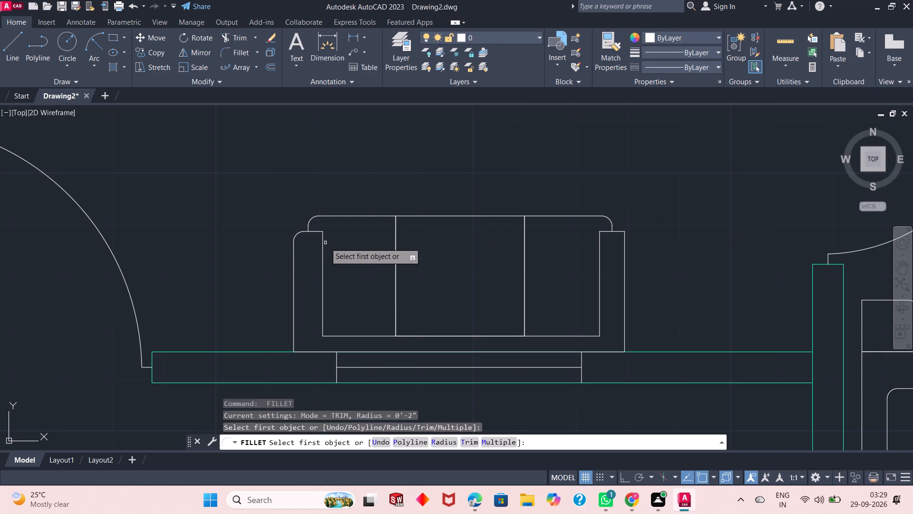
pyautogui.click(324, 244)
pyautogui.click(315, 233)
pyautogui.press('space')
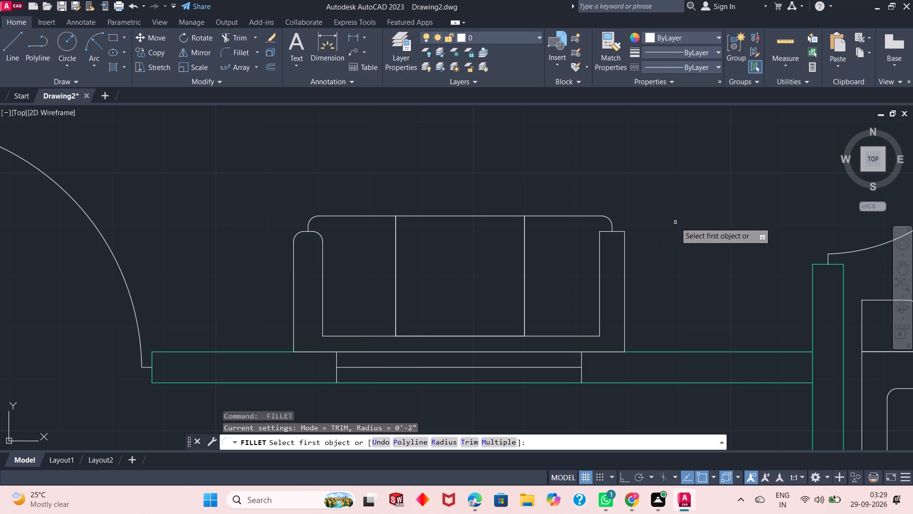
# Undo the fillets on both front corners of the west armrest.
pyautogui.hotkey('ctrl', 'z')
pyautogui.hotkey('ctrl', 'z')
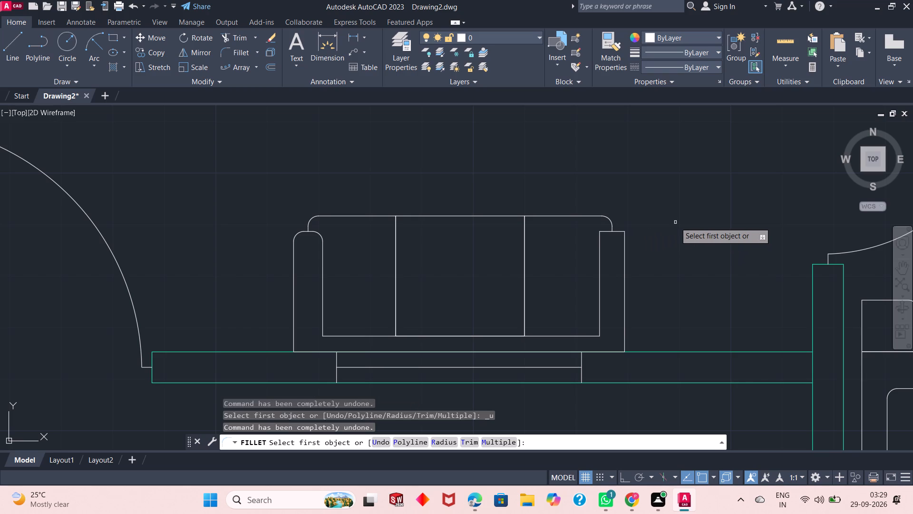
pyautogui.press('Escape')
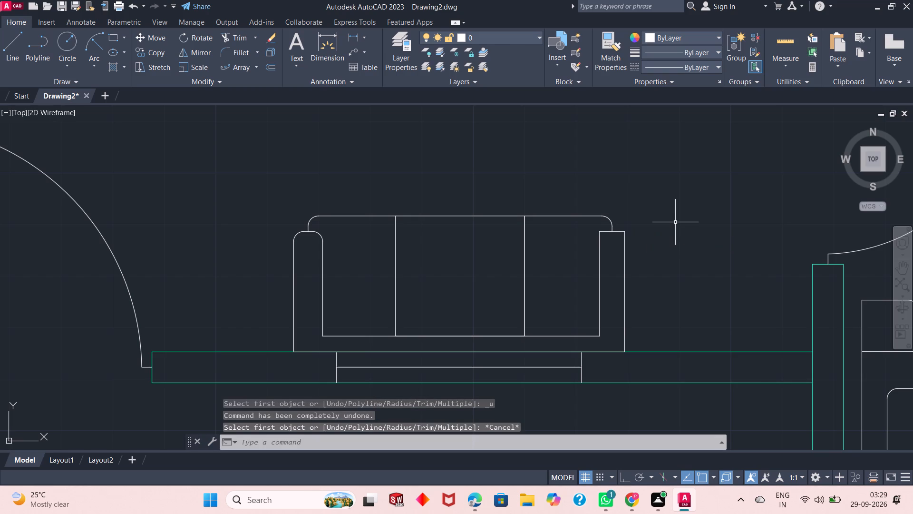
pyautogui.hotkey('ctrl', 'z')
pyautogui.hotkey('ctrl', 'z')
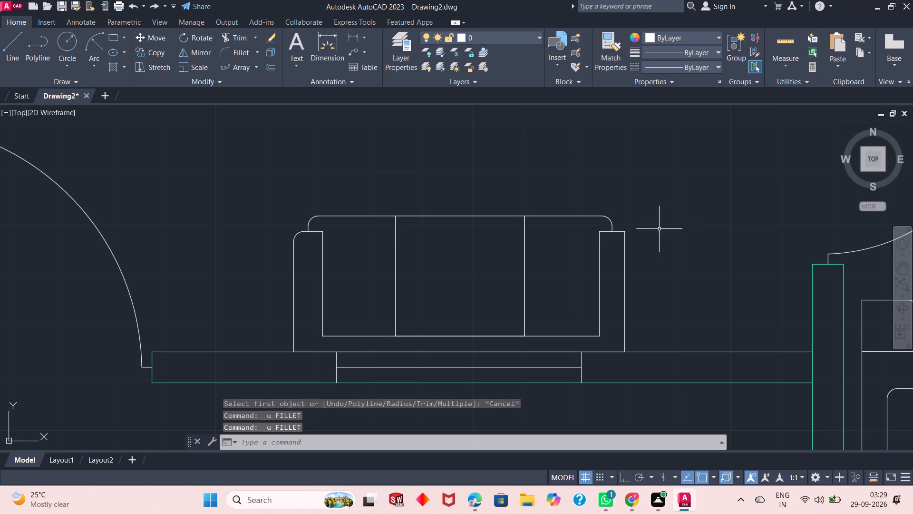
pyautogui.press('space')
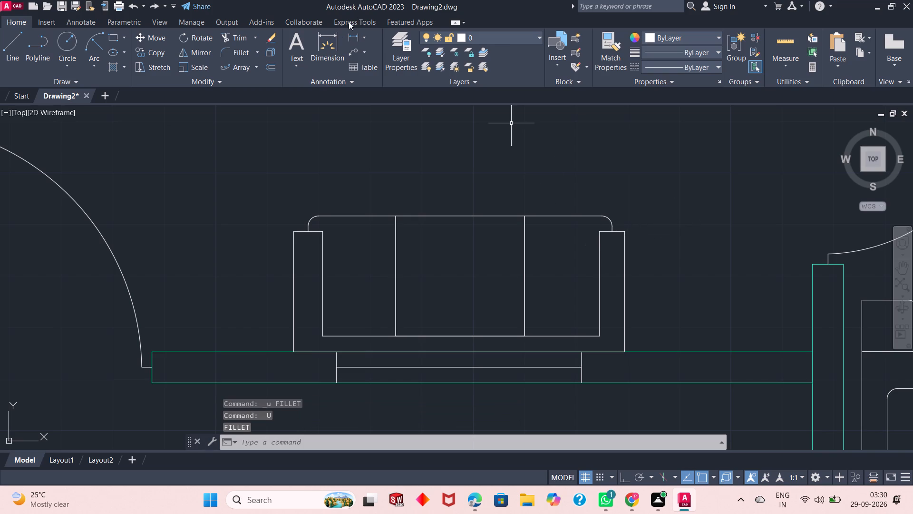
# Fillet only the outer front corner of each armrest on the three-seat sofa with radius 0'-2".
pyautogui.click(227, 54)
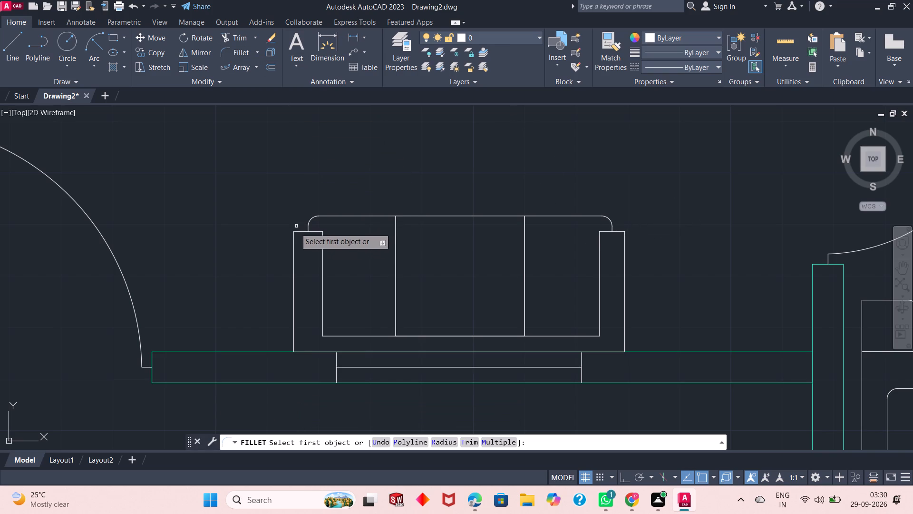
pyautogui.click(294, 233)
pyautogui.click(300, 231)
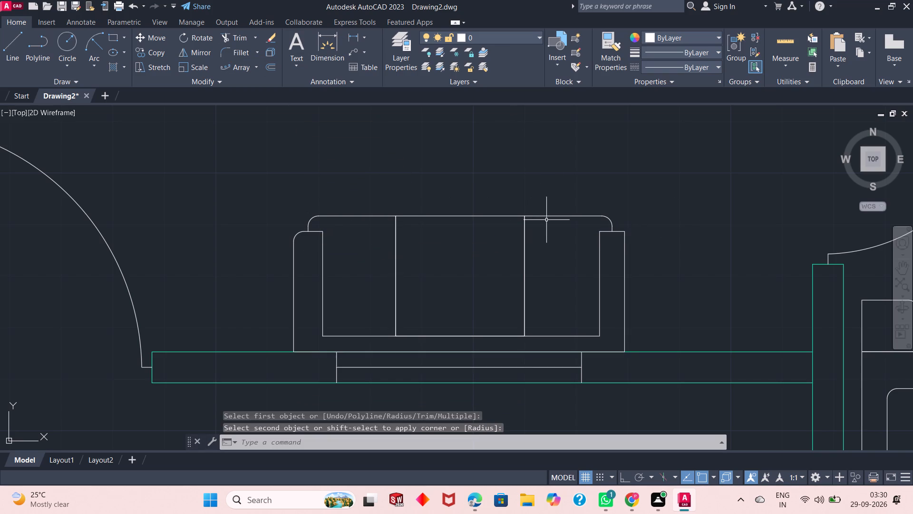
pyautogui.press('space')
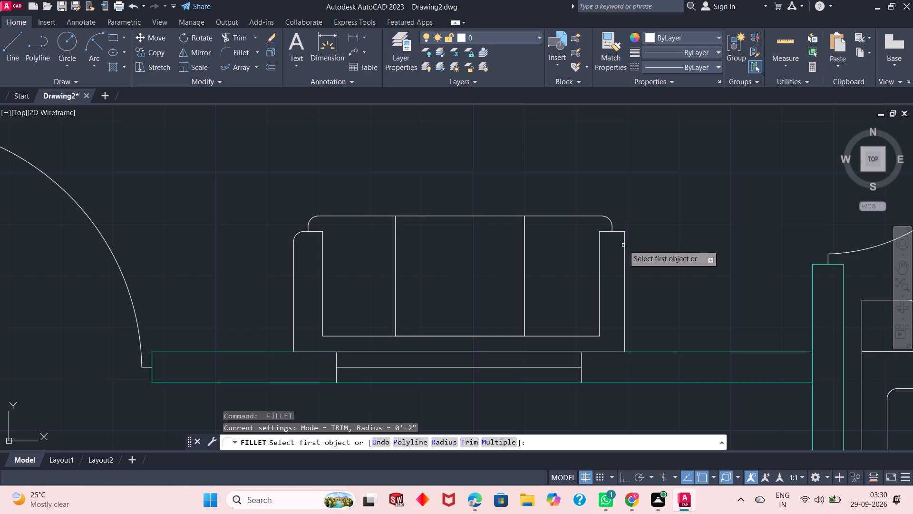
pyautogui.click(626, 248)
pyautogui.click(618, 233)
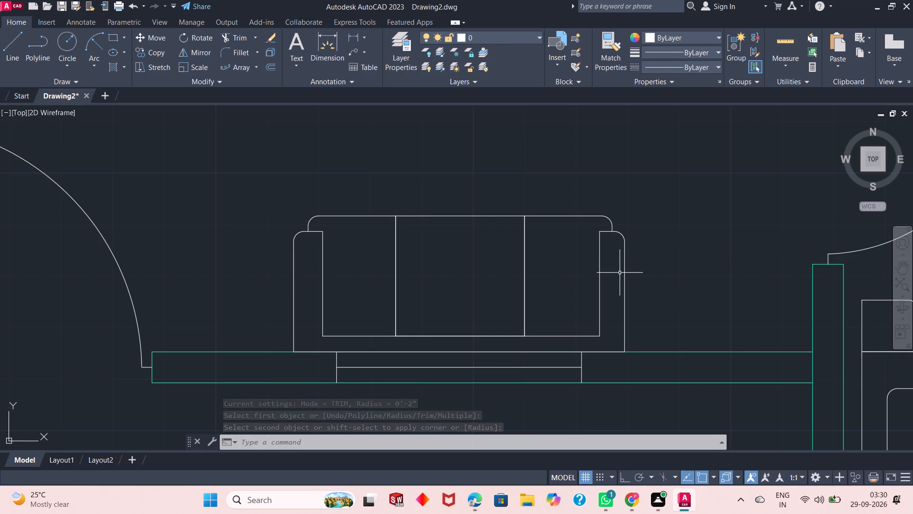
# Fillet the inner front corner of the three-seat sofa's west cushion with radius 0'-2".
pyautogui.press('space')
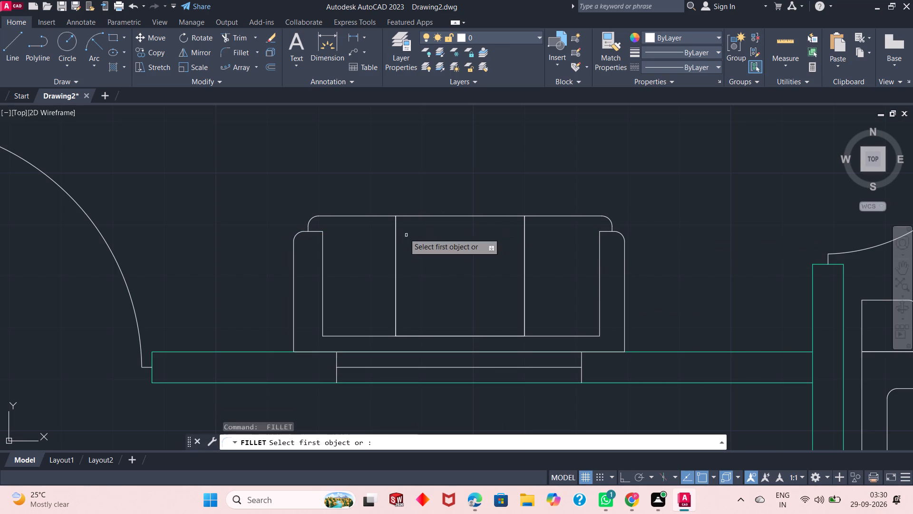
pyautogui.click(383, 217)
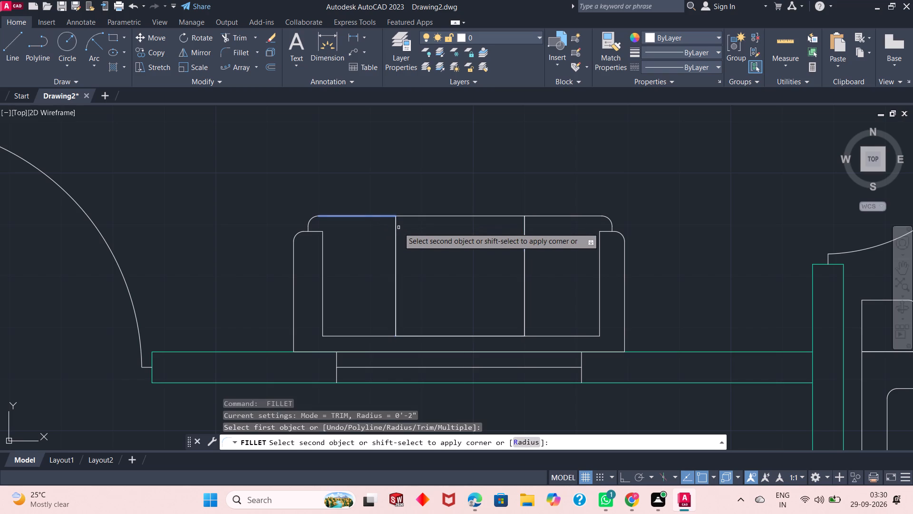
pyautogui.click(395, 234)
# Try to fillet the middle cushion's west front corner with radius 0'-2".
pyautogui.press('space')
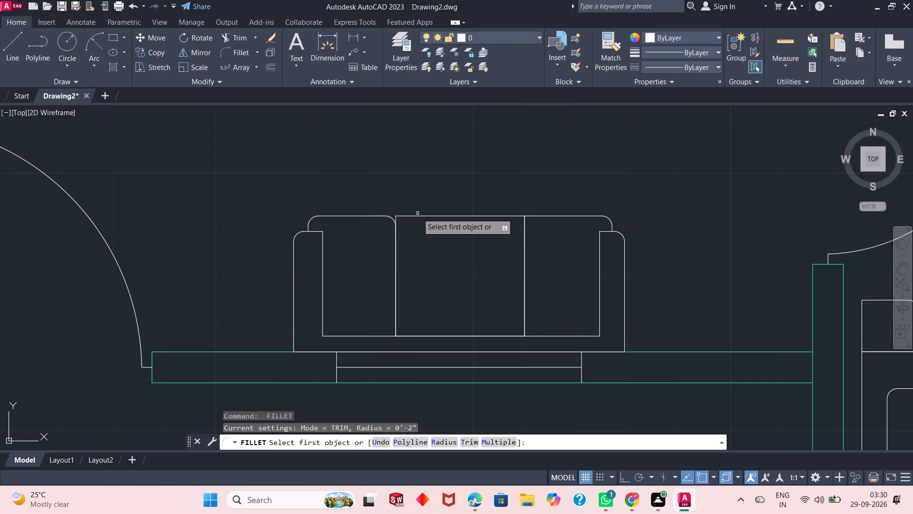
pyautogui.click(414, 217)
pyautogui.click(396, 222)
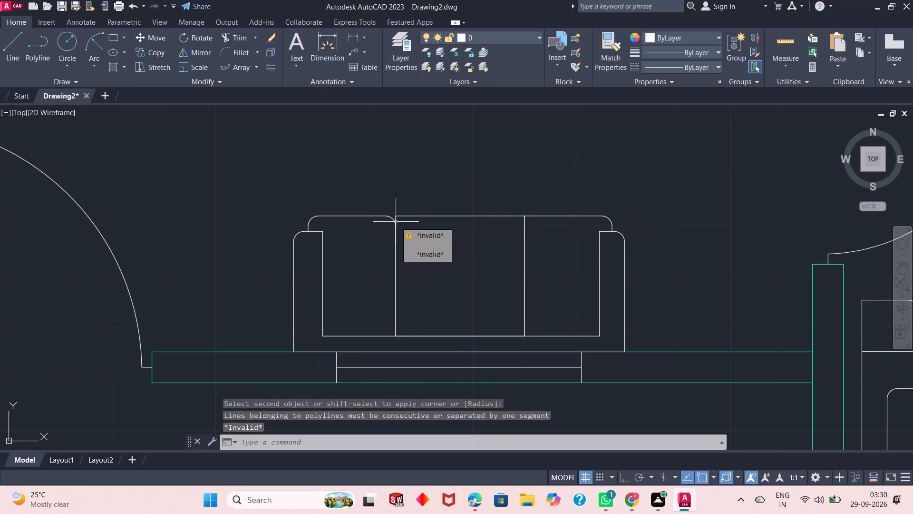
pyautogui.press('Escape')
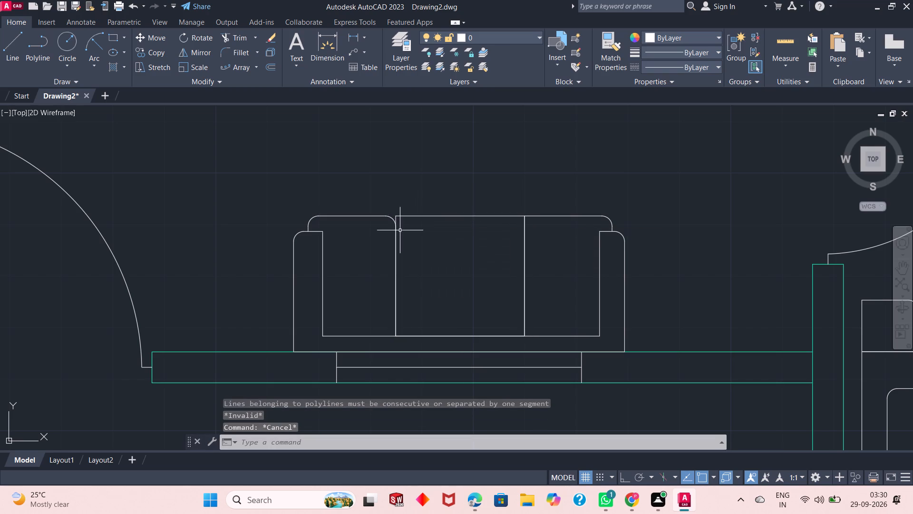
# Fillet both front corners of the three-seat sofa's middle cushion with radius 0'-2".
pyautogui.scroll(-3, 399, 227)
pyautogui.scroll(5, 399, 227)
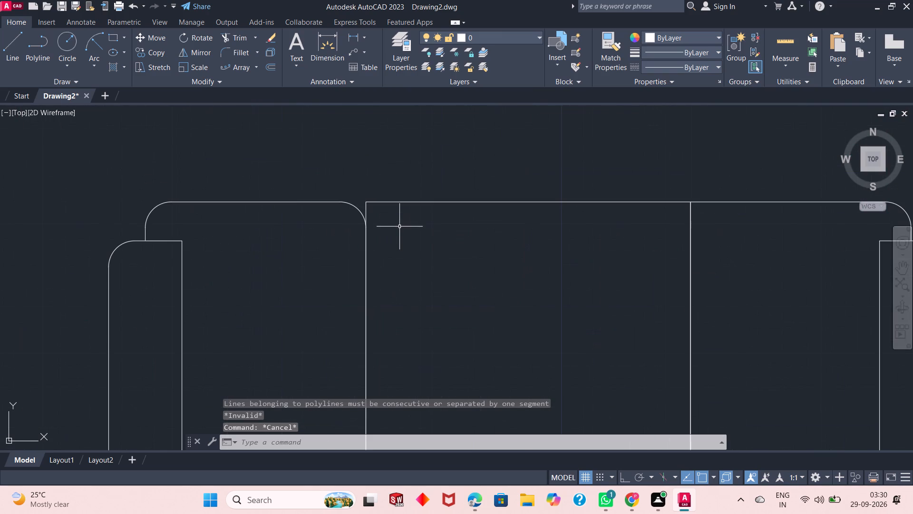
pyautogui.press('space')
pyautogui.click(398, 200)
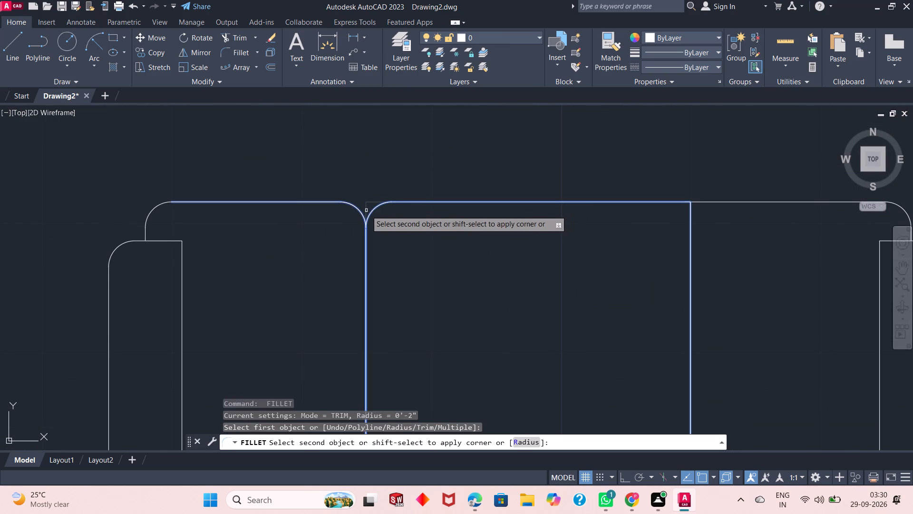
pyautogui.click(366, 211)
pyautogui.press('space')
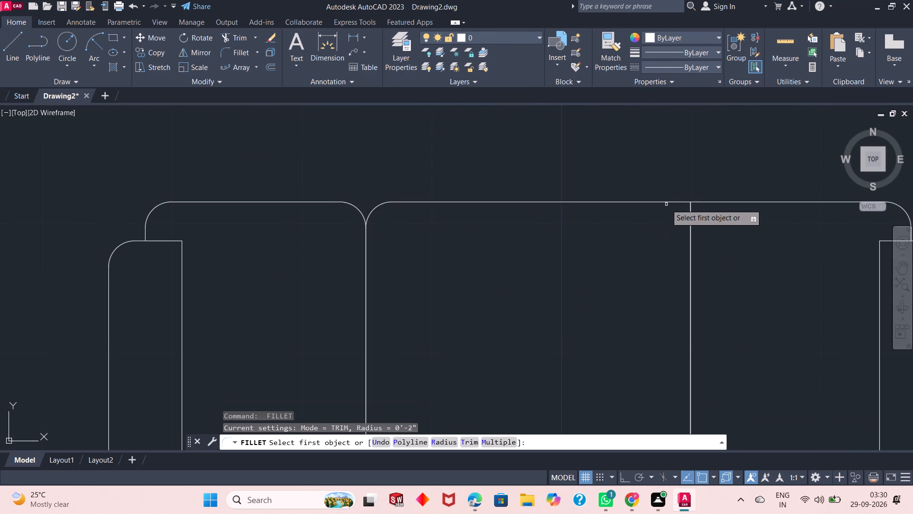
pyautogui.click(667, 201)
pyautogui.click(691, 236)
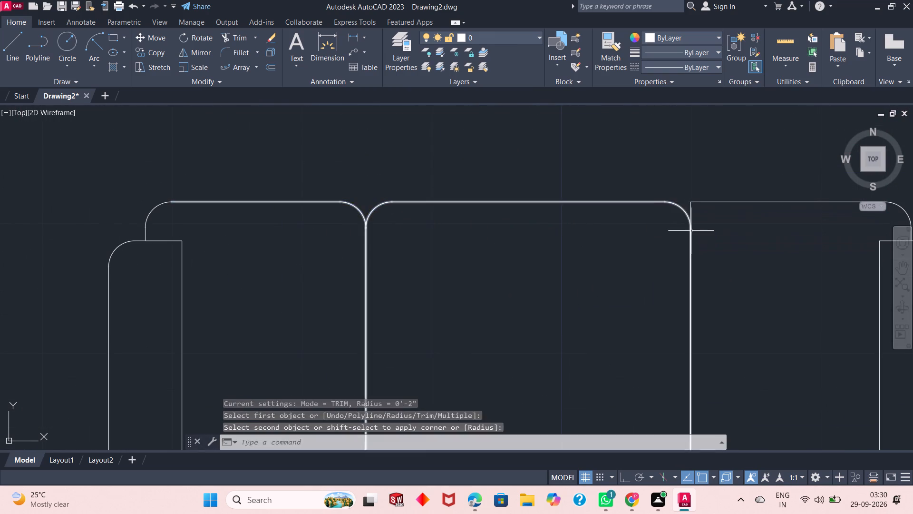
# Fillet the inner front corner of the three-seat sofa's east cushion with radius 0'-2".
pyautogui.press('space')
pyautogui.click(690, 213)
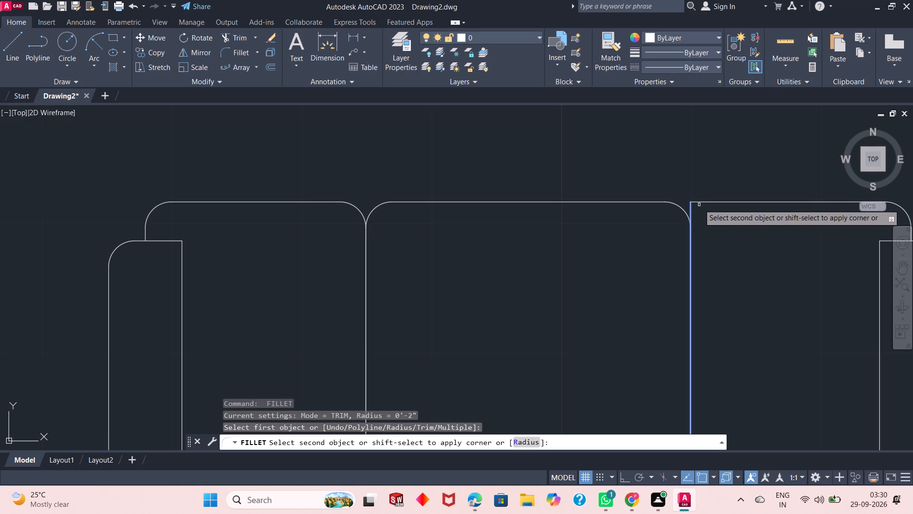
pyautogui.click(703, 202)
# Fillet the outer front corners of both armrests on the two-seat sofa by the west window with radius 0'-2".
pyautogui.scroll(-2, 356, 217)
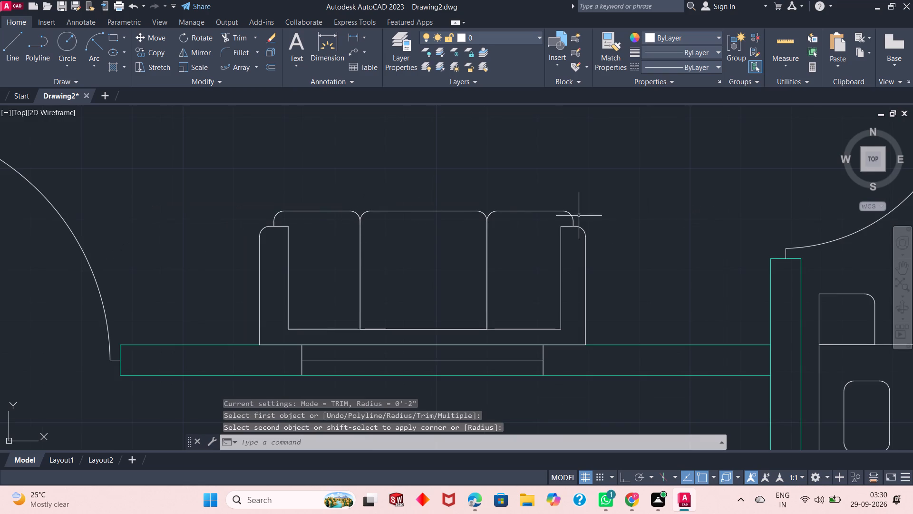
pyautogui.scroll(-2, 526, 290)
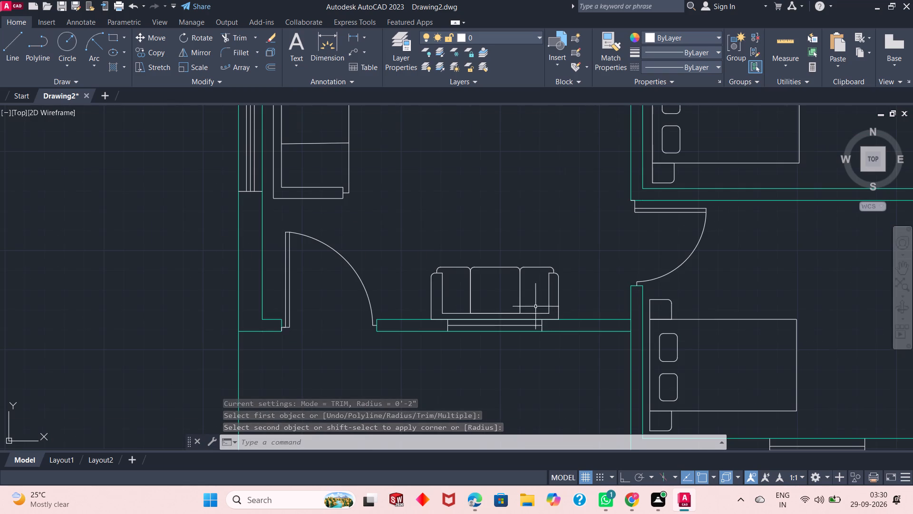
pyautogui.scroll(-1, 491, 286)
pyautogui.scroll(2, 370, 159)
pyautogui.press('space')
pyautogui.click(430, 166)
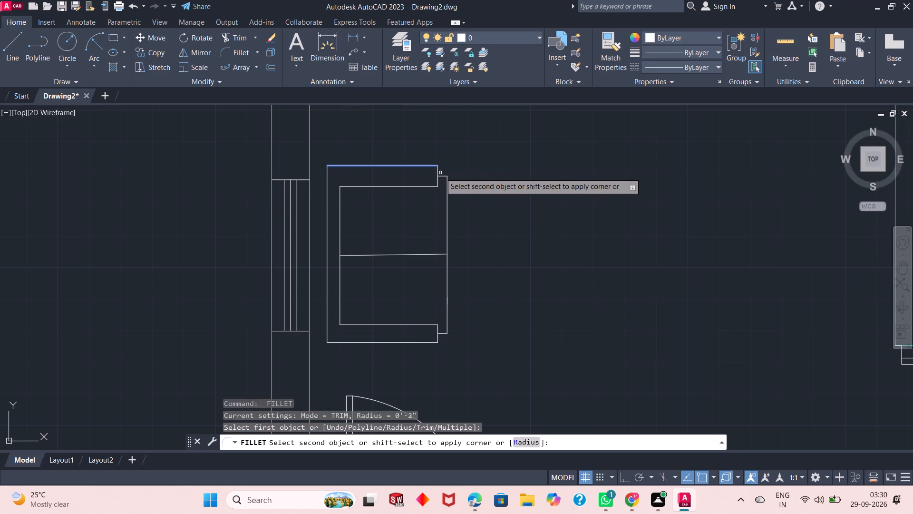
pyautogui.click(436, 172)
pyautogui.press('space')
pyautogui.scroll(1, 440, 362)
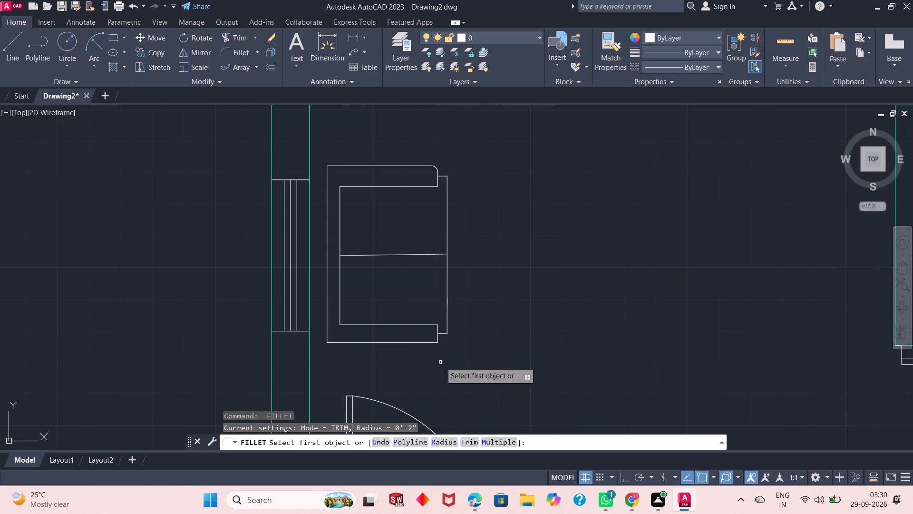
pyautogui.click(433, 324)
pyautogui.click(427, 332)
# Fillet both front corners of the two-seat sofa's south cushion with radius 0'-2".
pyautogui.press('space')
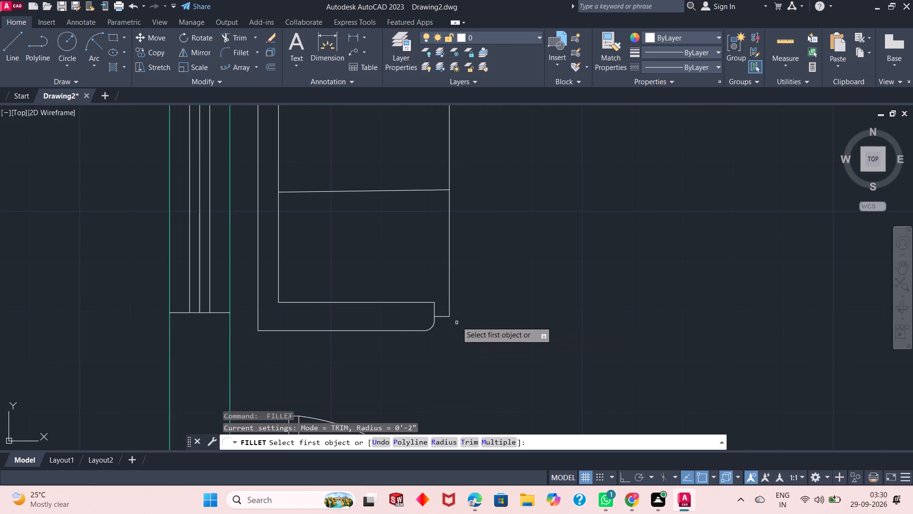
pyautogui.click(442, 317)
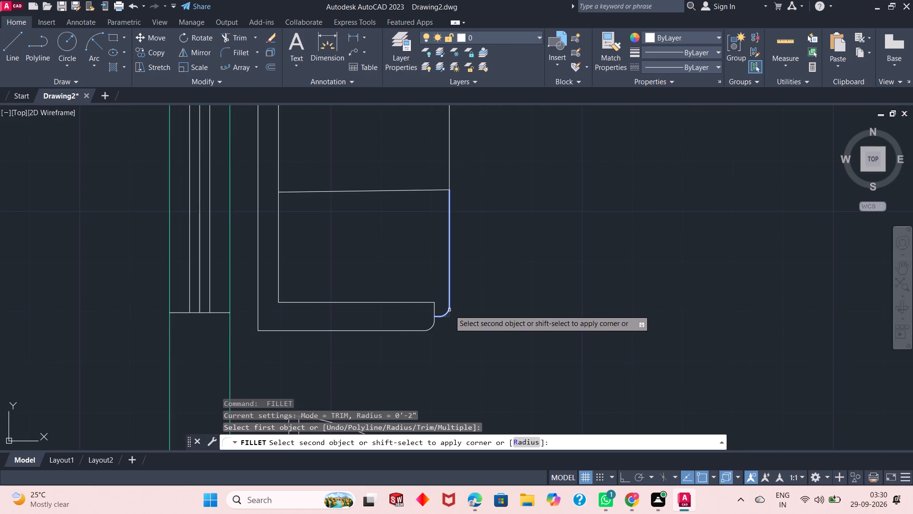
pyautogui.click(449, 310)
pyautogui.press('space')
pyautogui.click(442, 189)
pyautogui.click(450, 207)
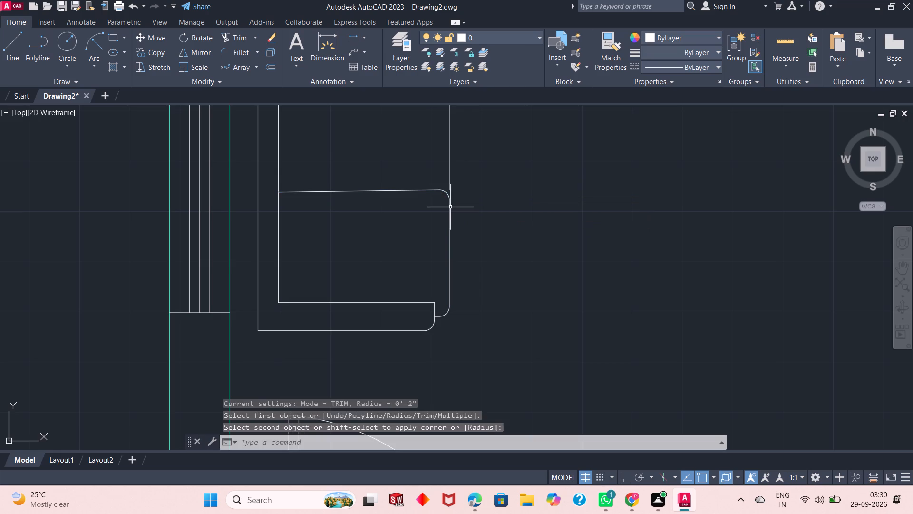
# Fillet the outer front corner of the two-seat sofa's north cushion with radius 0'-2".
pyautogui.scroll(-1, 450, 259)
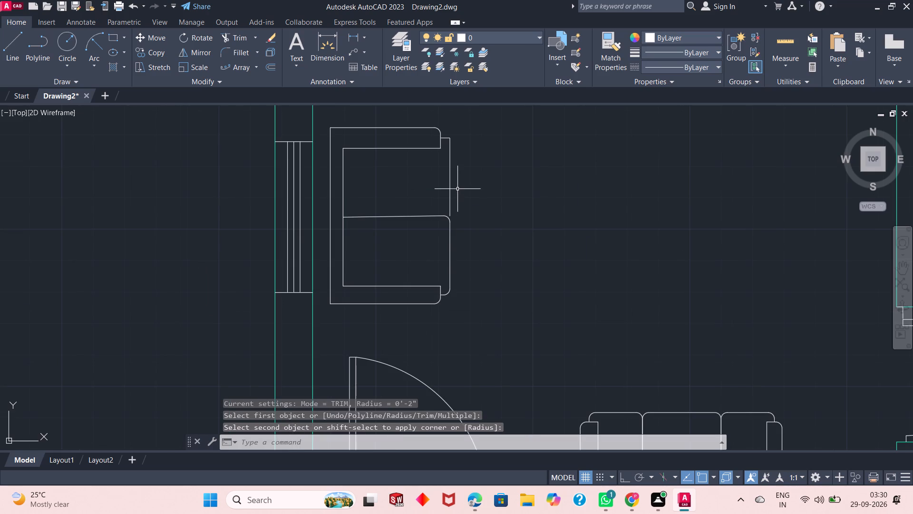
pyautogui.press('space')
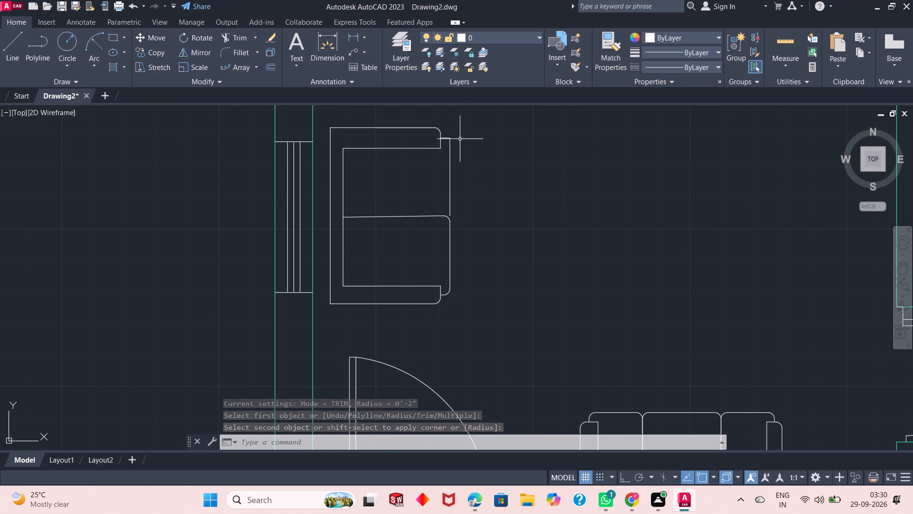
pyautogui.click(445, 137)
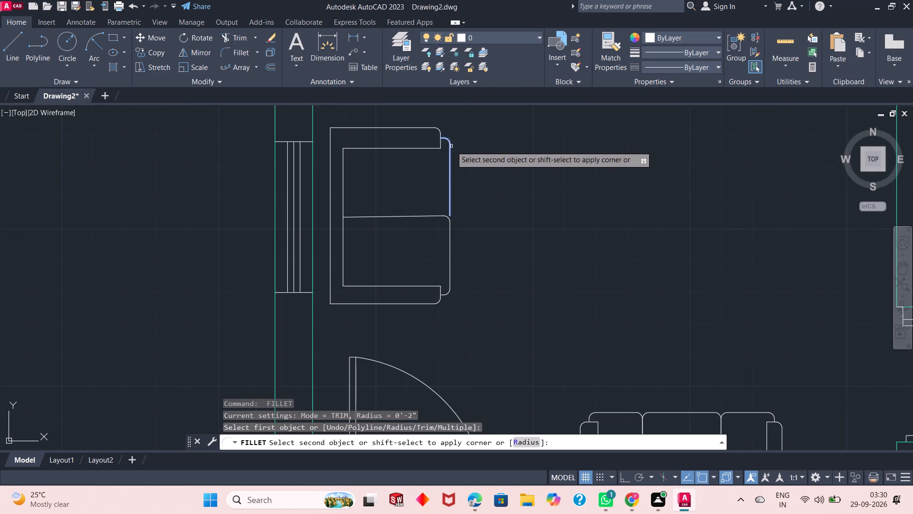
pyautogui.click(452, 146)
pyautogui.click(449, 143)
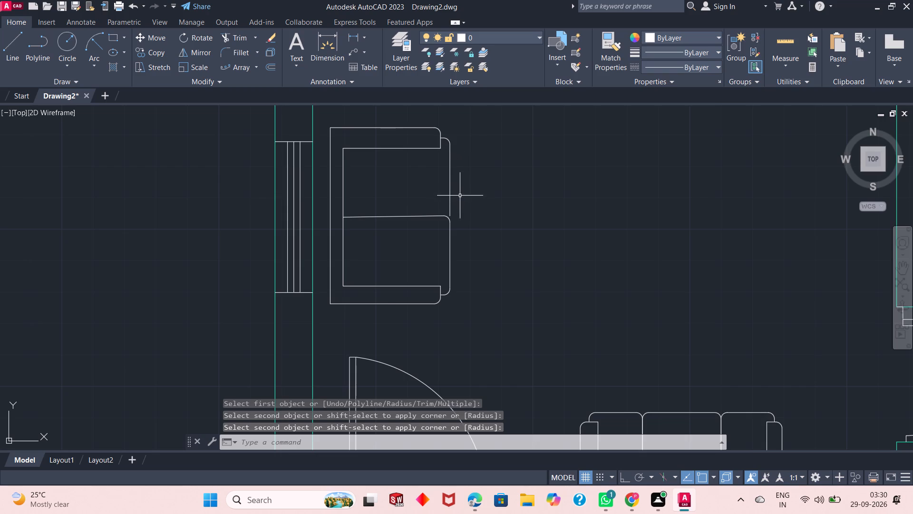
# With Ortho on, draw a short horizontal line from the north cushion's open front edge end back onto the line dividing the two cushions.
pyautogui.scroll(-1, 459, 215)
pyautogui.scroll(4, 449, 217)
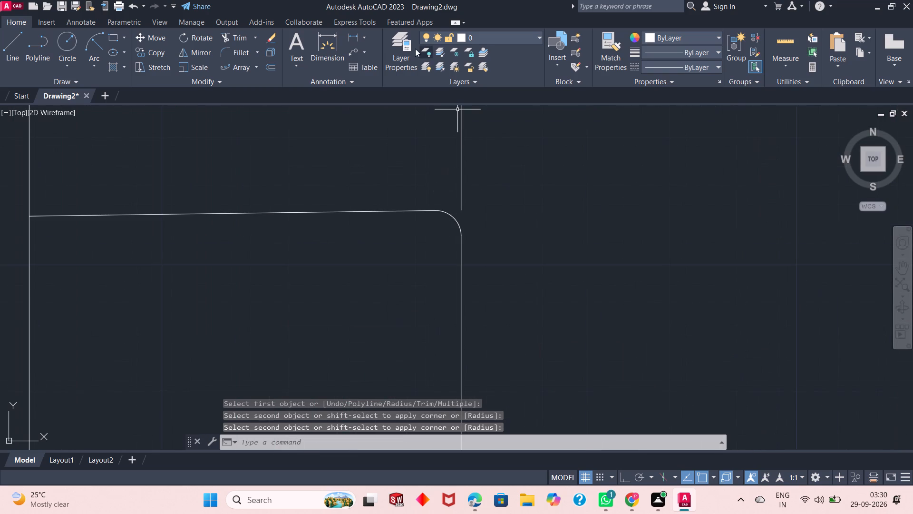
pyautogui.click(8, 48)
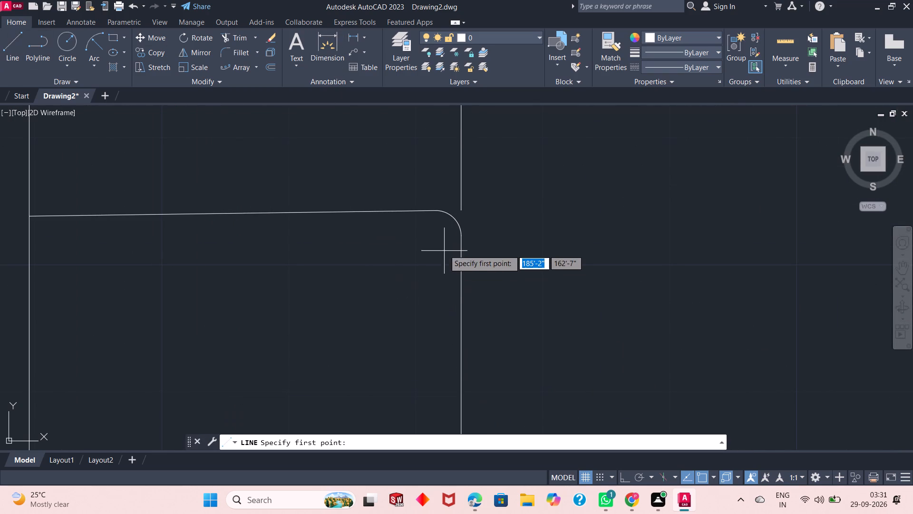
pyautogui.click(460, 212)
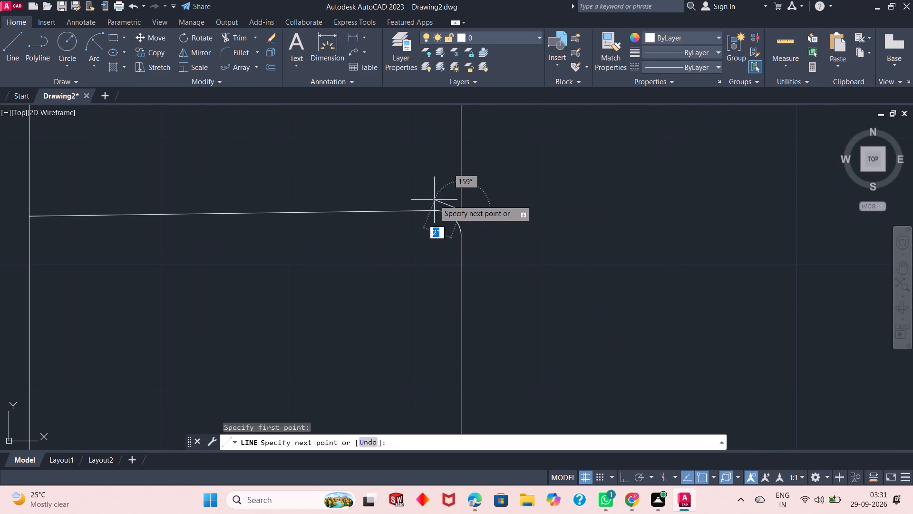
pyautogui.press('F8')
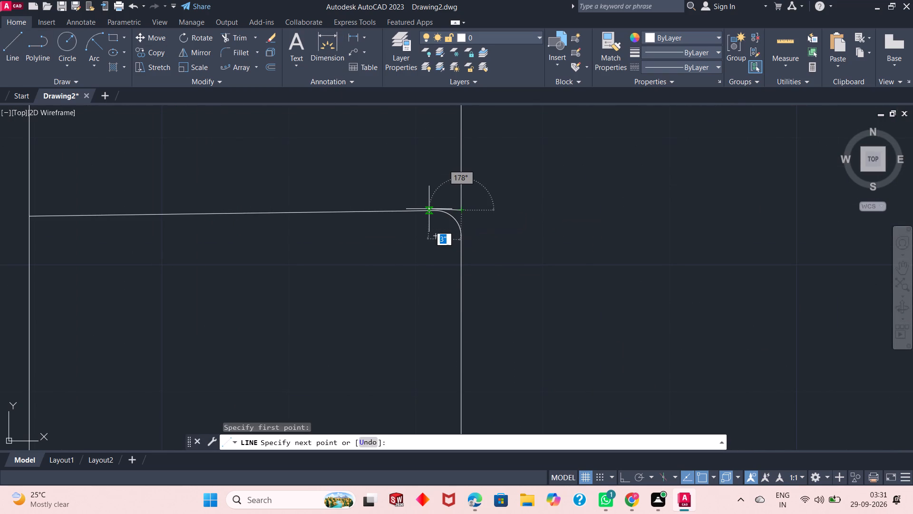
pyautogui.click(401, 208)
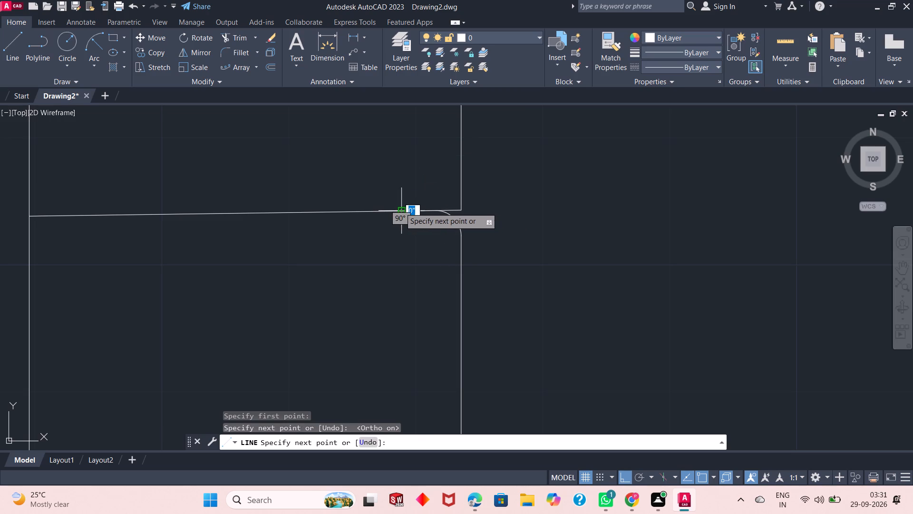
pyautogui.press('Escape')
pyautogui.press('Escape')
pyautogui.press('Escape')
pyautogui.press('Escape')
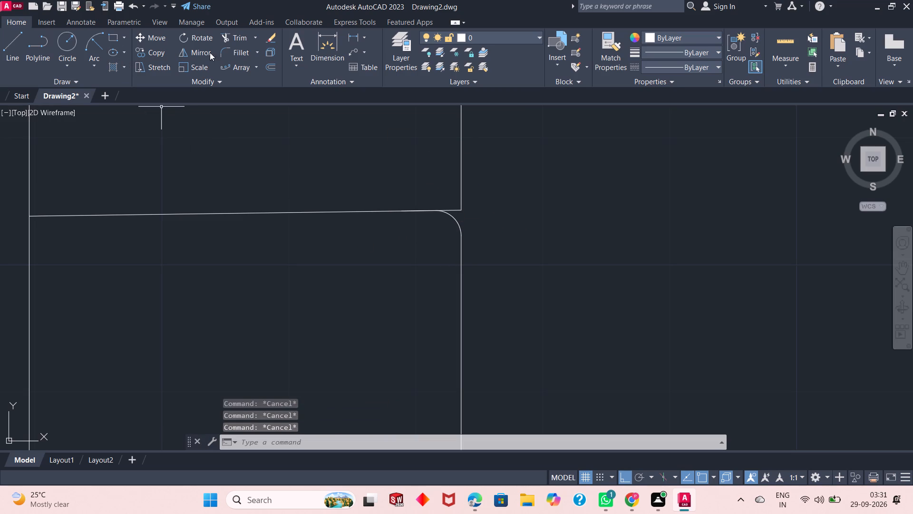
# Fillet the inner front corner of the two-seat sofa's north cushion, between the short line and front edge, with radius 0'-2".
pyautogui.click(235, 51)
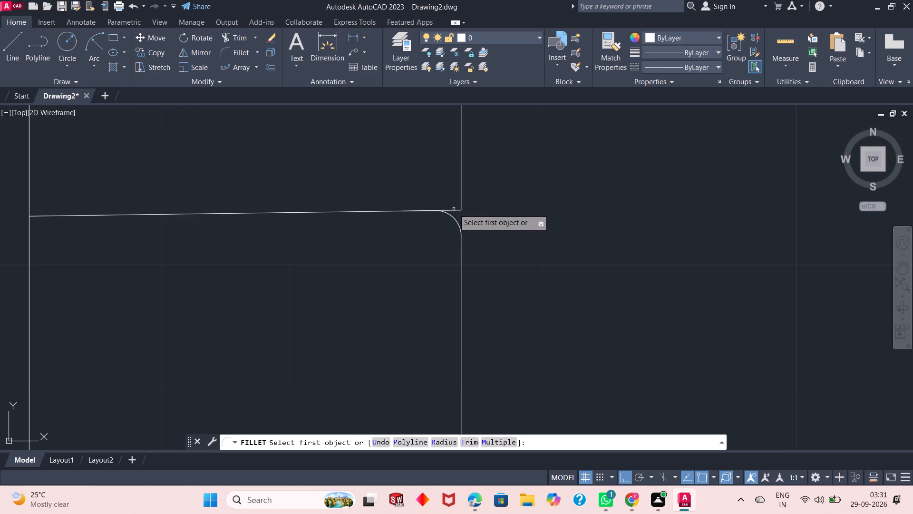
pyautogui.click(454, 209)
pyautogui.click(461, 195)
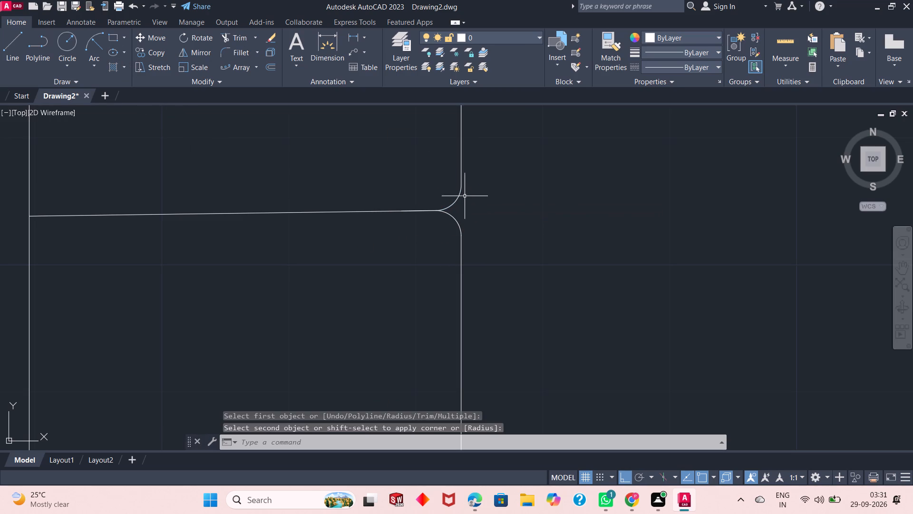
# Fillet both back corners of the two-seat sofa's outer frame with radius 0'-2".
pyautogui.scroll(-4, 463, 229)
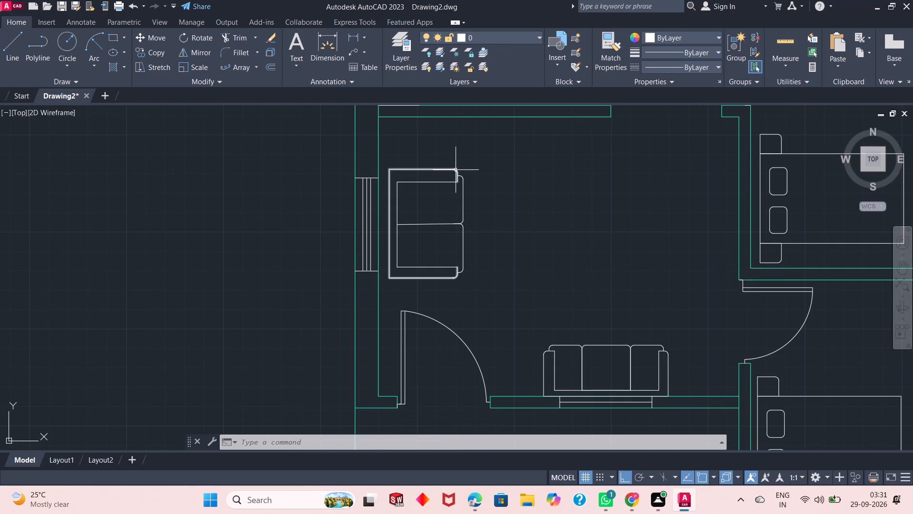
pyautogui.scroll(1, 388, 184)
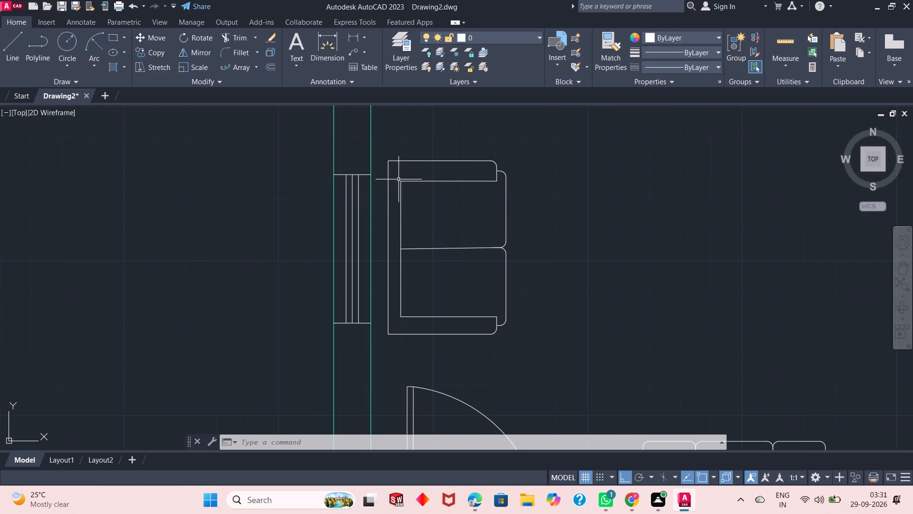
pyautogui.press('space')
pyautogui.click(394, 161)
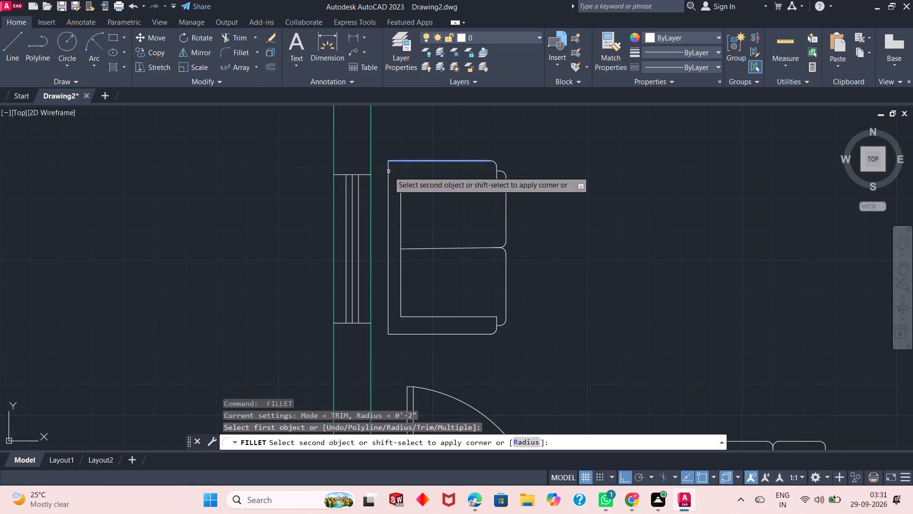
pyautogui.click(388, 173)
pyautogui.press('space')
pyautogui.click(388, 324)
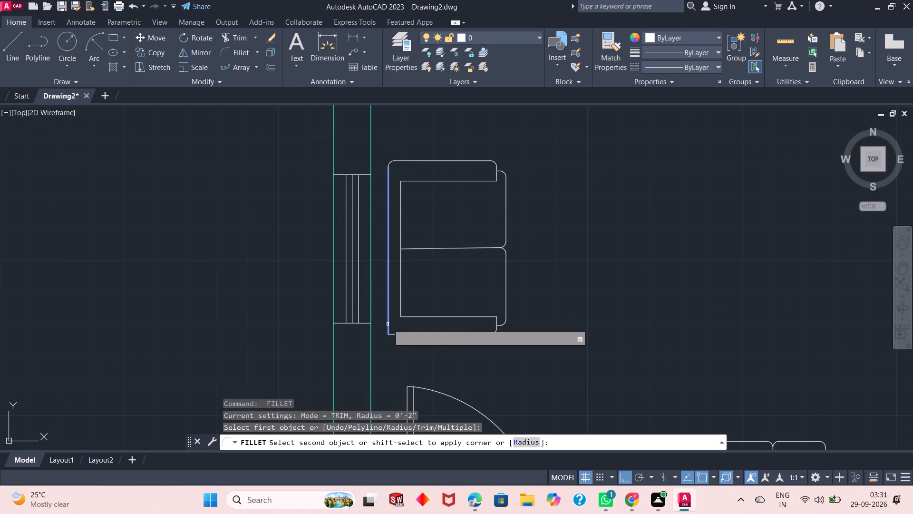
pyautogui.click(392, 334)
# Fillet both back corners of the three-seat sofa's outer frame, along the south wall, with radius 0'-2".
pyautogui.scroll(-1, 405, 288)
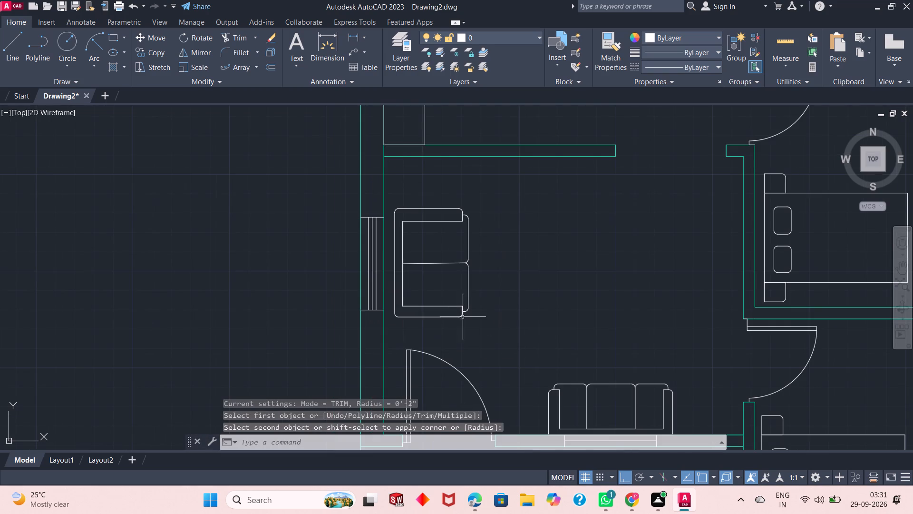
pyautogui.scroll(-1, 523, 294)
pyautogui.scroll(3, 561, 394)
pyautogui.scroll(1, 494, 349)
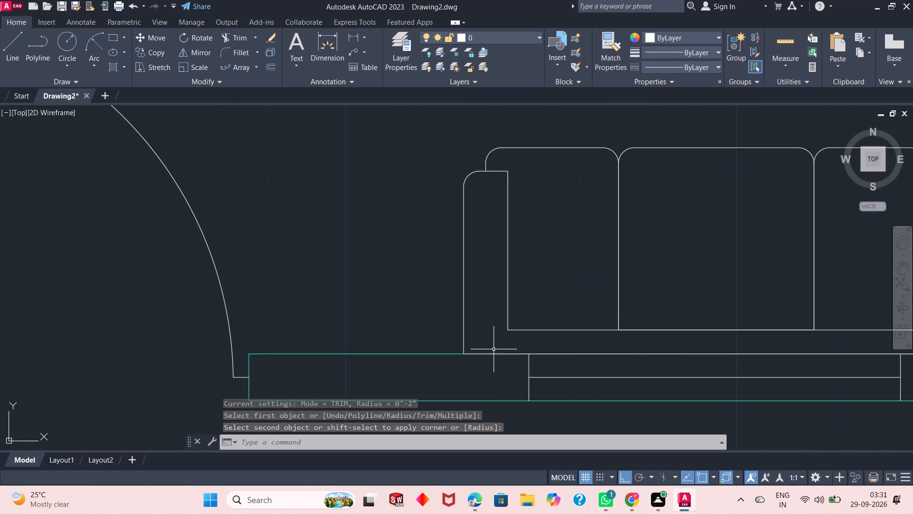
pyautogui.scroll(-2, 510, 346)
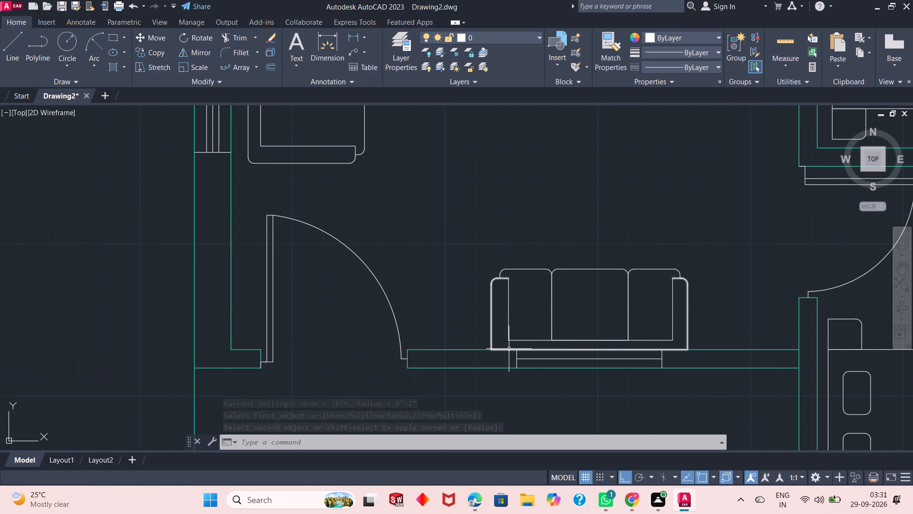
pyautogui.scroll(3, 508, 348)
pyautogui.press('space')
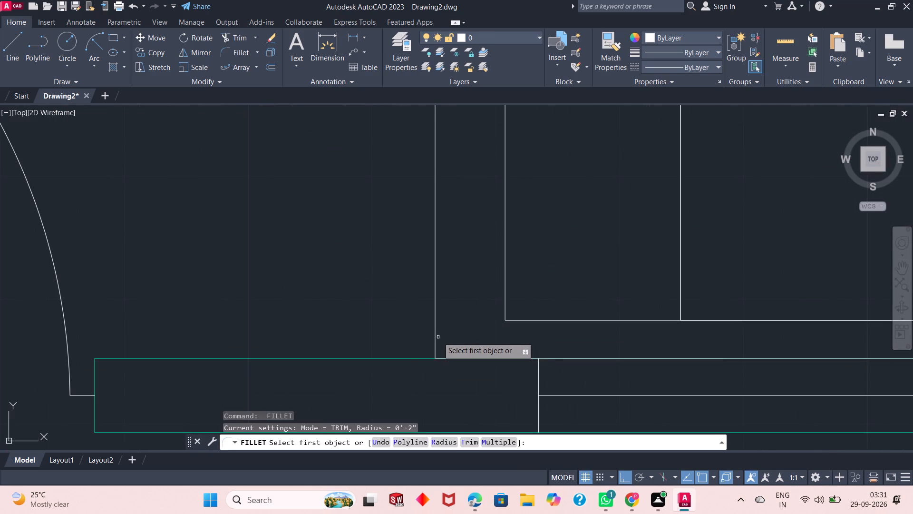
pyautogui.click(435, 334)
pyautogui.click(451, 357)
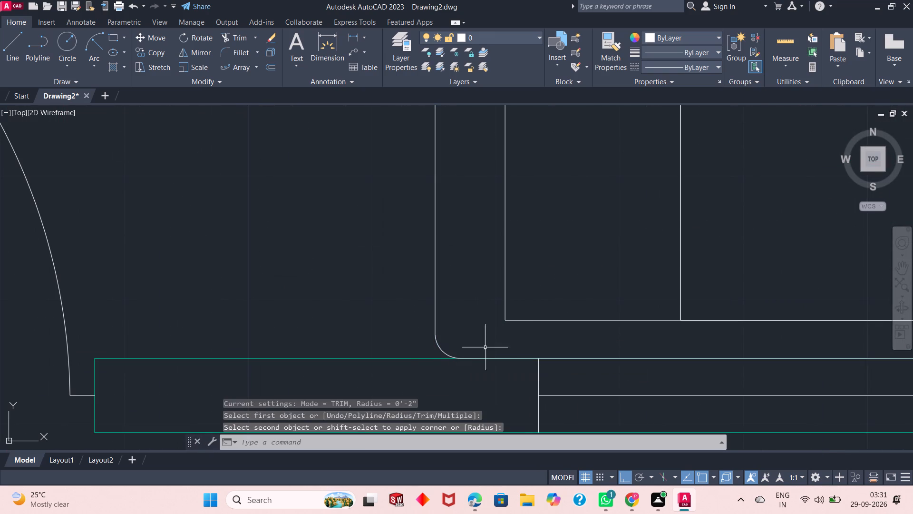
pyautogui.scroll(-2, 524, 322)
pyautogui.press('space')
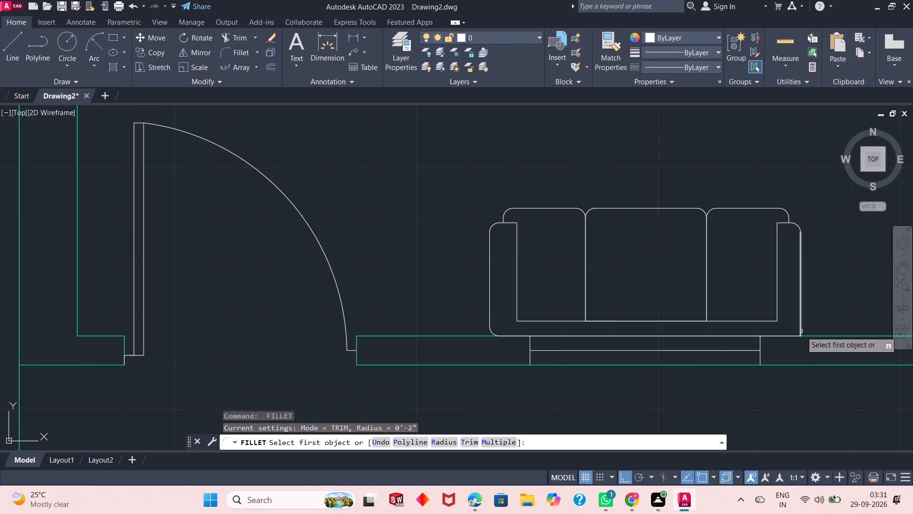
pyautogui.click(801, 331)
pyautogui.click(792, 336)
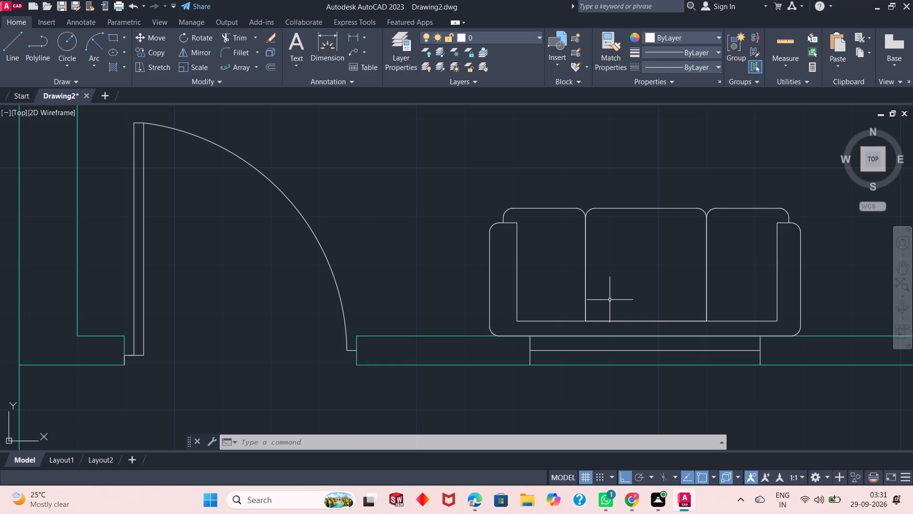
# Start a hatch on the floor plan and choose the ANSI31 pattern.
pyautogui.scroll(-3, 608, 310)
pyautogui.scroll(-3, 544, 321)
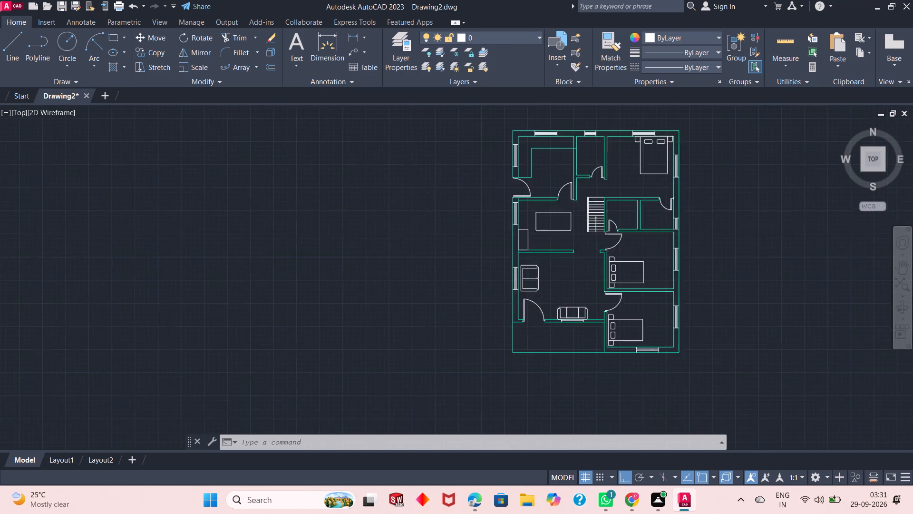
pyautogui.scroll(1, 581, 264)
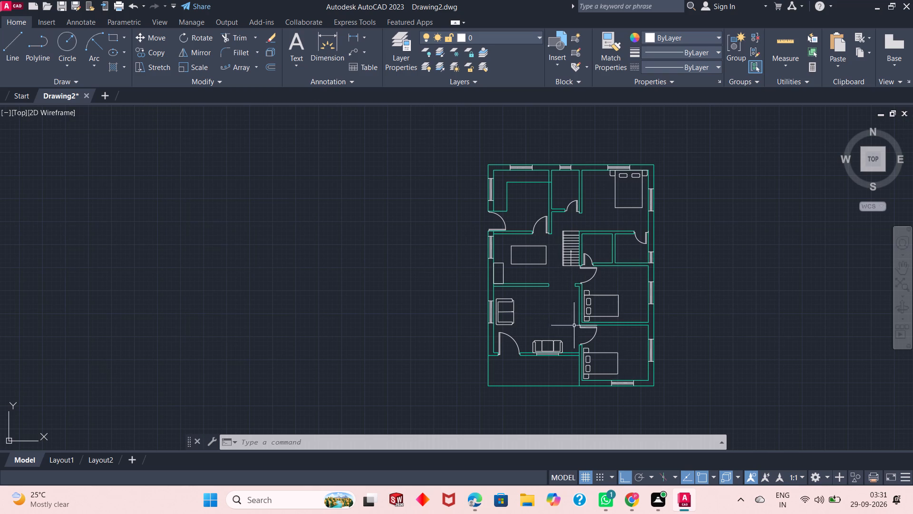
pyautogui.scroll(2, 517, 149)
pyautogui.click(112, 60)
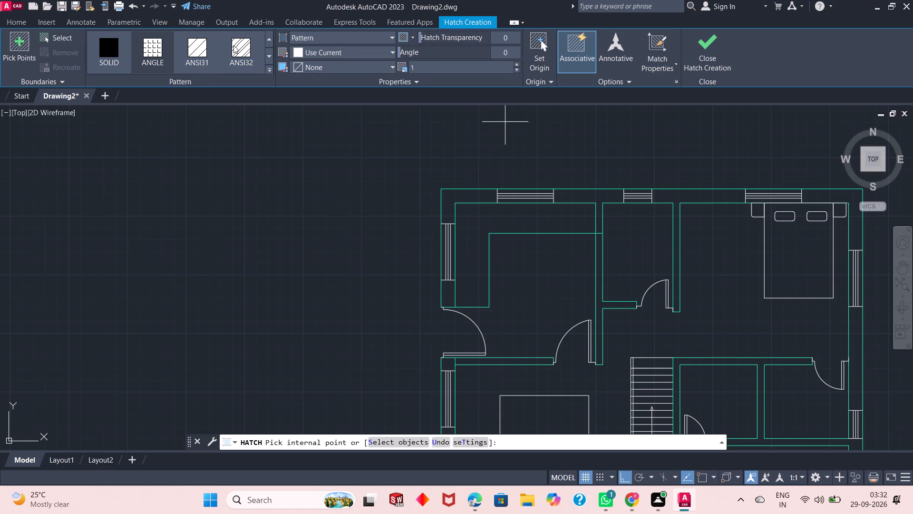
pyautogui.click(272, 53)
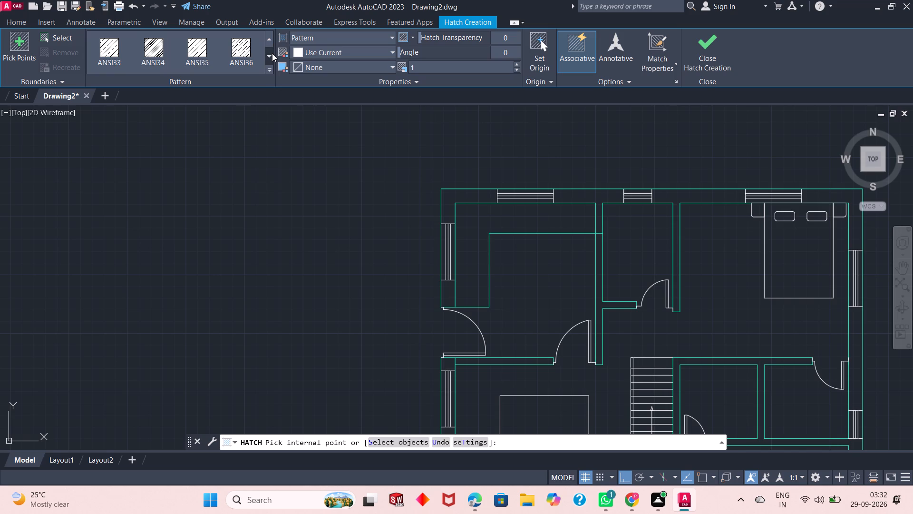
pyautogui.click(272, 53)
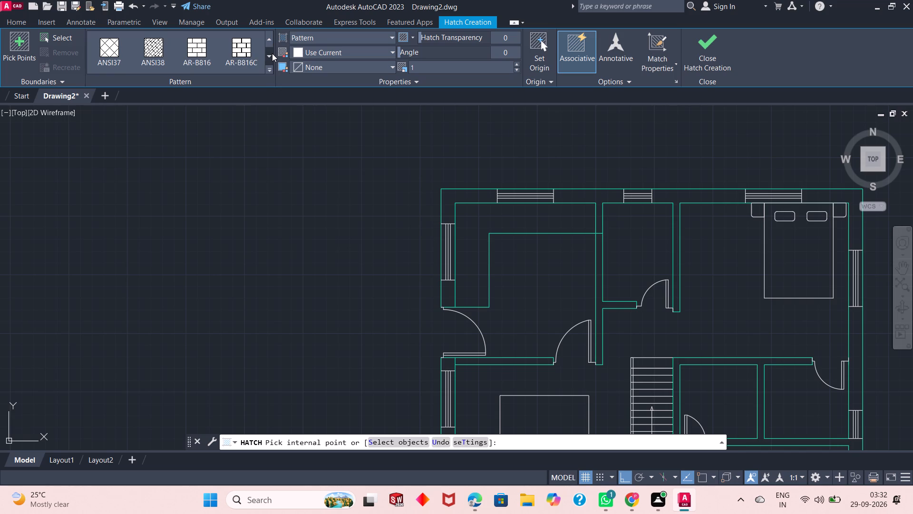
pyautogui.click(272, 53)
pyautogui.doubleClick(272, 53)
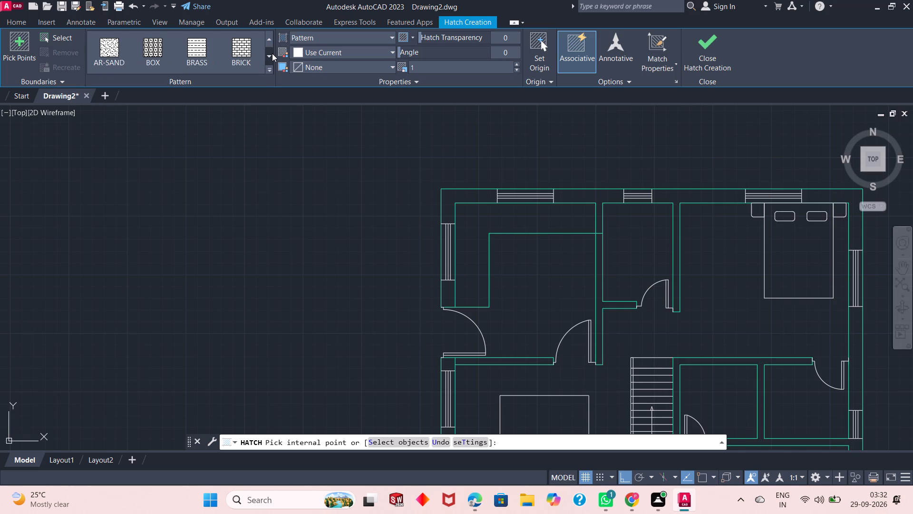
pyautogui.click(272, 53)
pyautogui.click(272, 51)
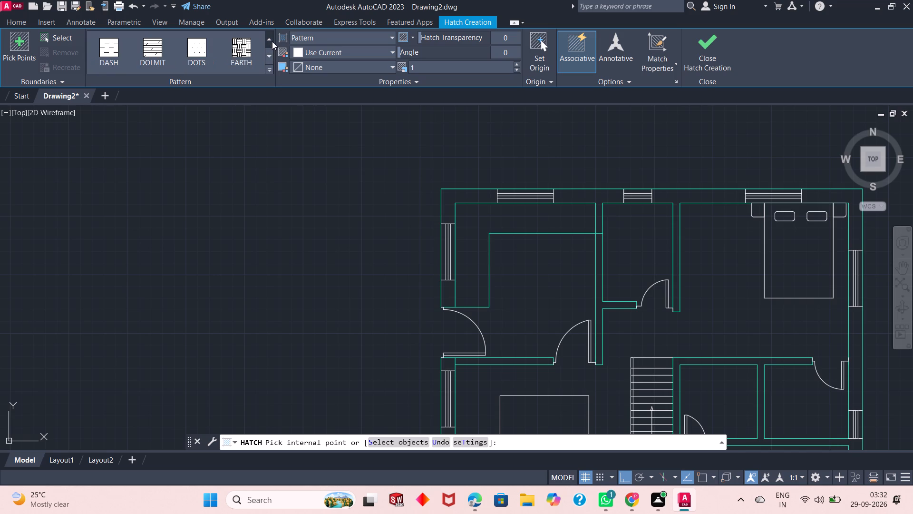
pyautogui.tripleClick(272, 41)
pyautogui.tripleClick(272, 41)
pyautogui.click(272, 41)
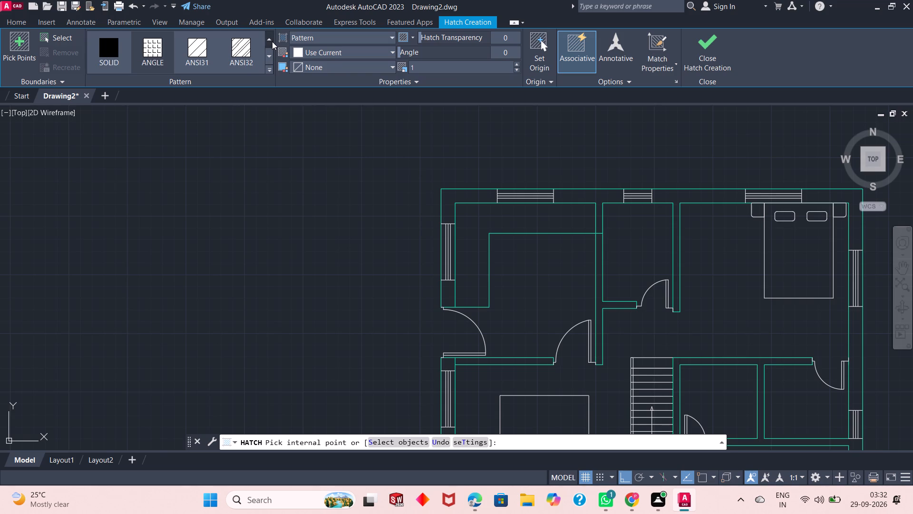
pyautogui.click(245, 46)
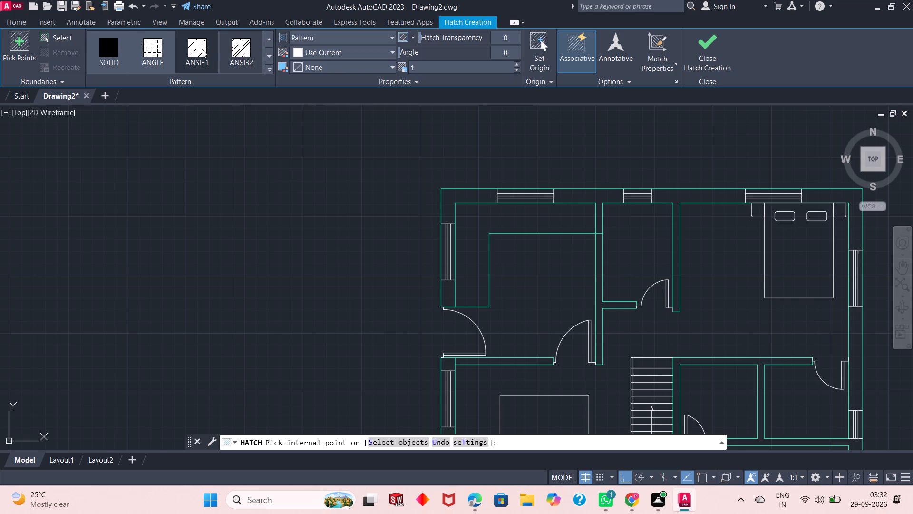
pyautogui.click(202, 49)
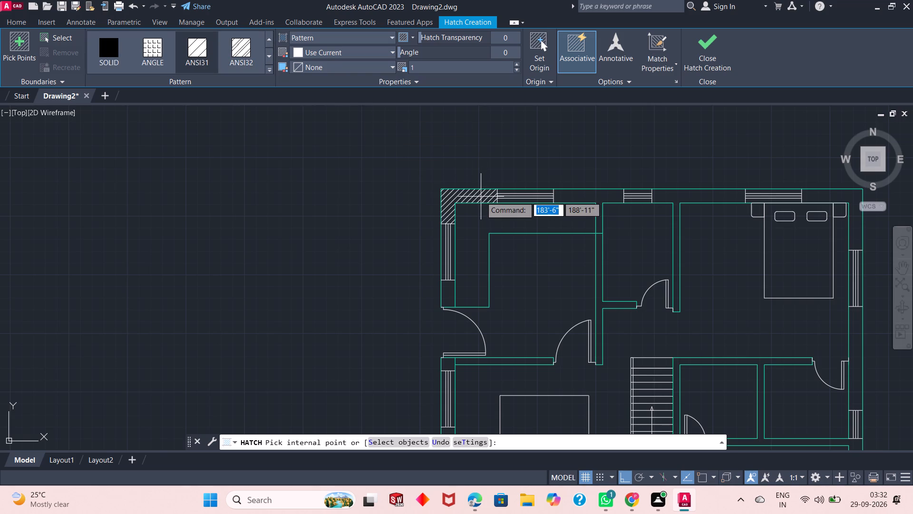
# Set the hatch colour to index colour 120.
pyautogui.click(352, 53)
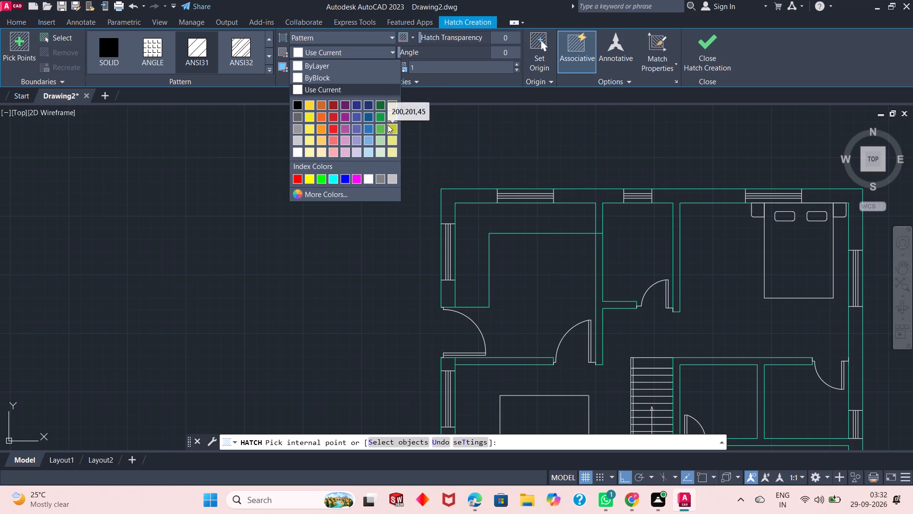
pyautogui.click(333, 192)
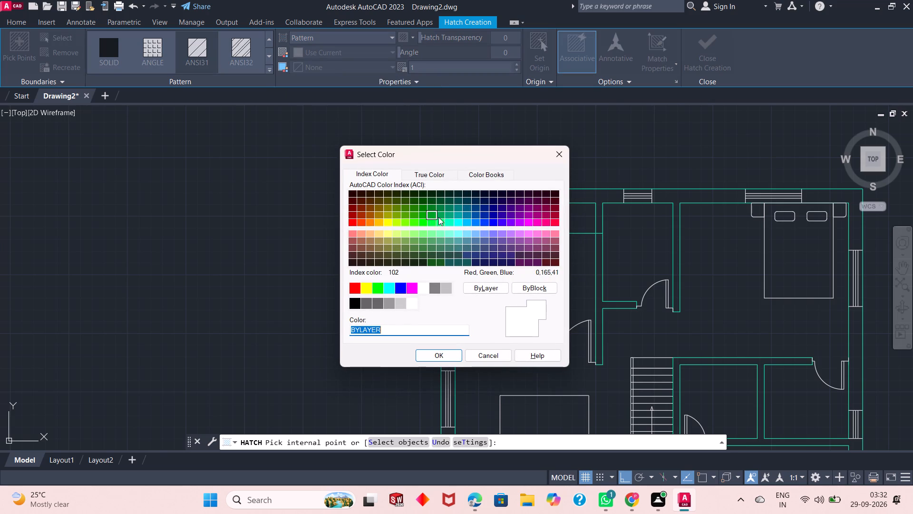
pyautogui.click(445, 223)
pyautogui.click(449, 224)
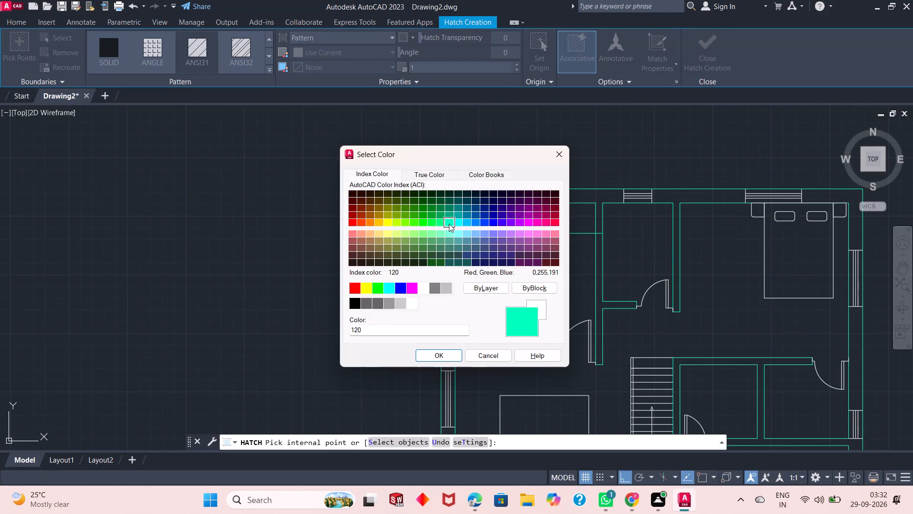
pyautogui.click(451, 213)
pyautogui.click(450, 217)
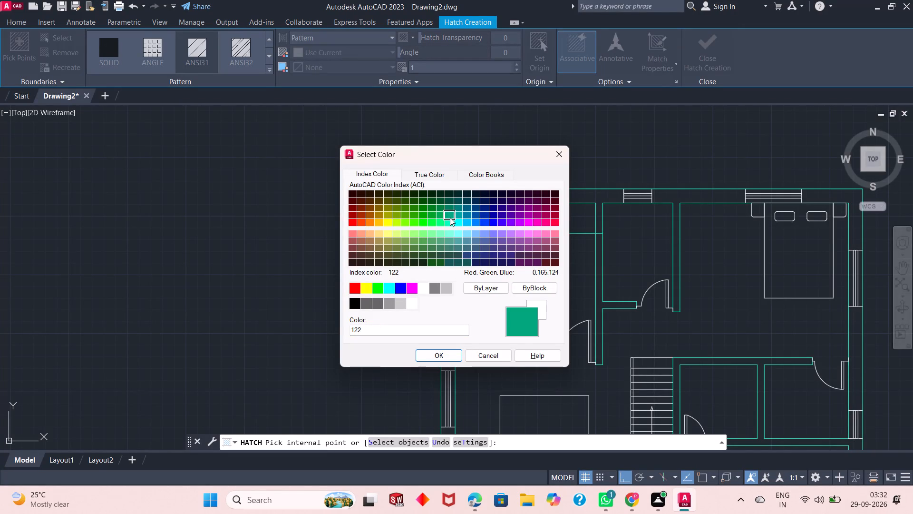
pyautogui.click(449, 224)
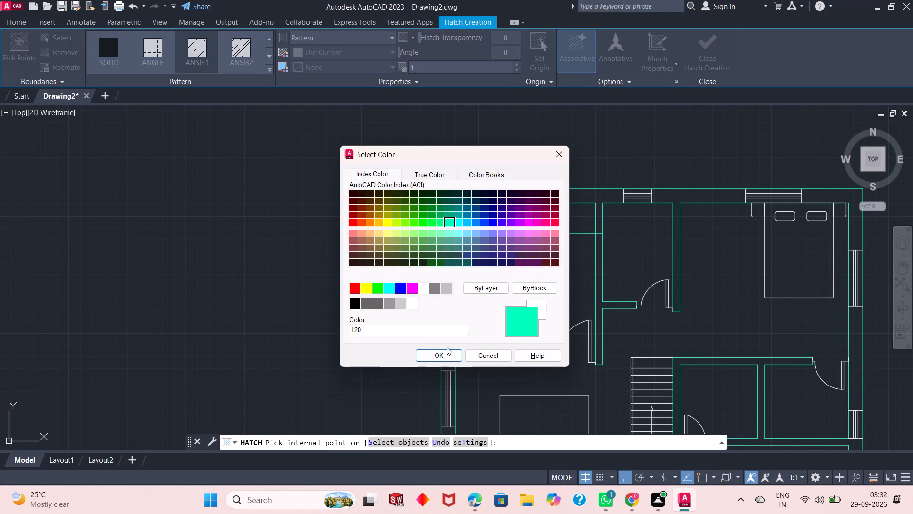
pyautogui.click(445, 354)
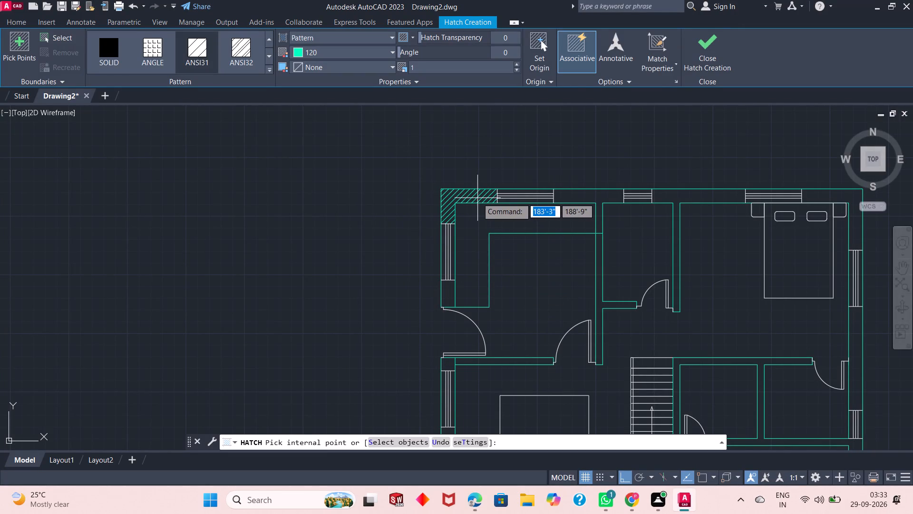
# Hatch all wall sections between the windows along the north exterior wall, plus the west wall section between the northwest window and door.
pyautogui.click(477, 198)
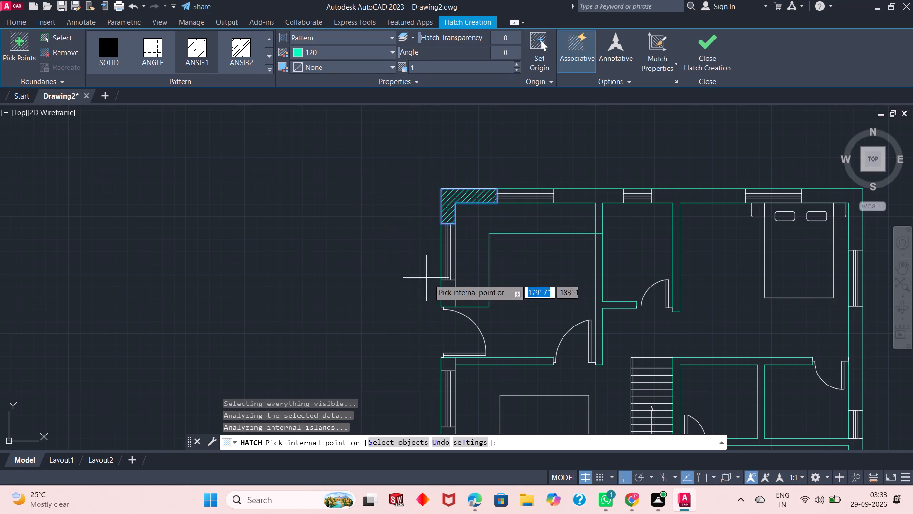
pyautogui.click(452, 290)
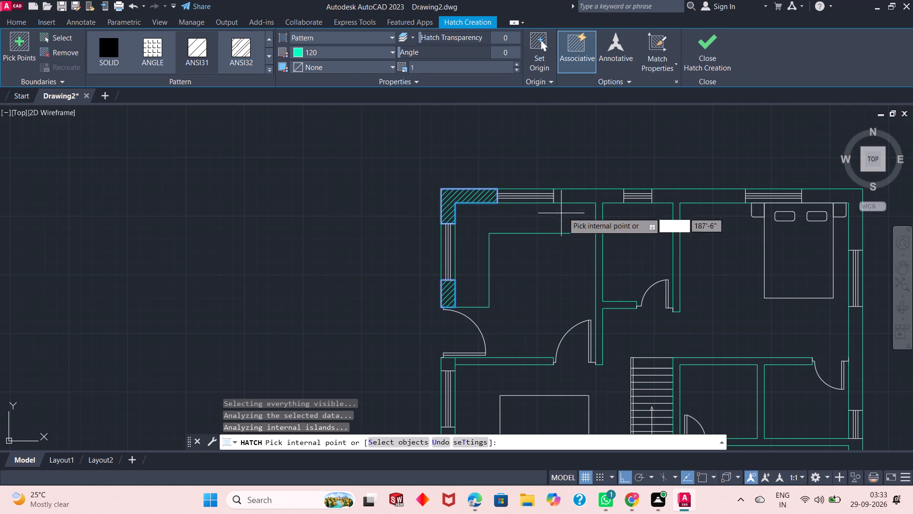
pyautogui.click(593, 199)
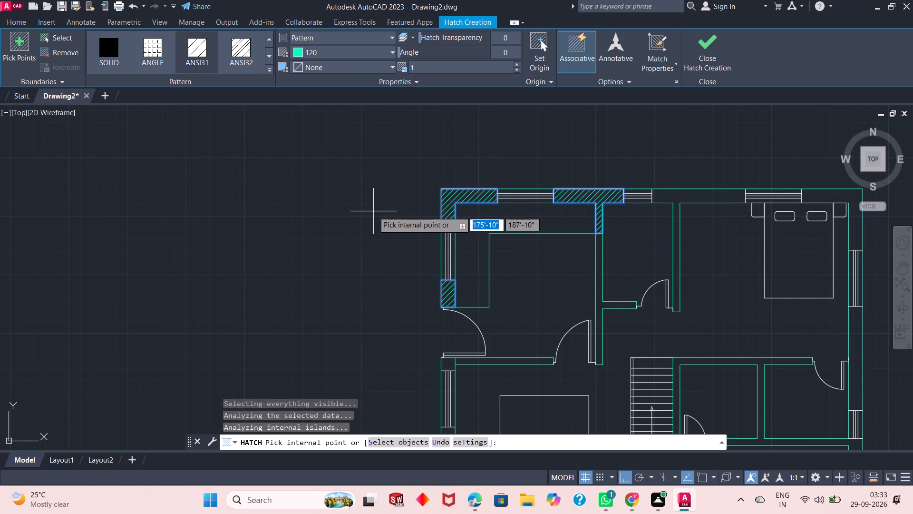
pyautogui.scroll(-2, 373, 211)
pyautogui.scroll(1, 495, 212)
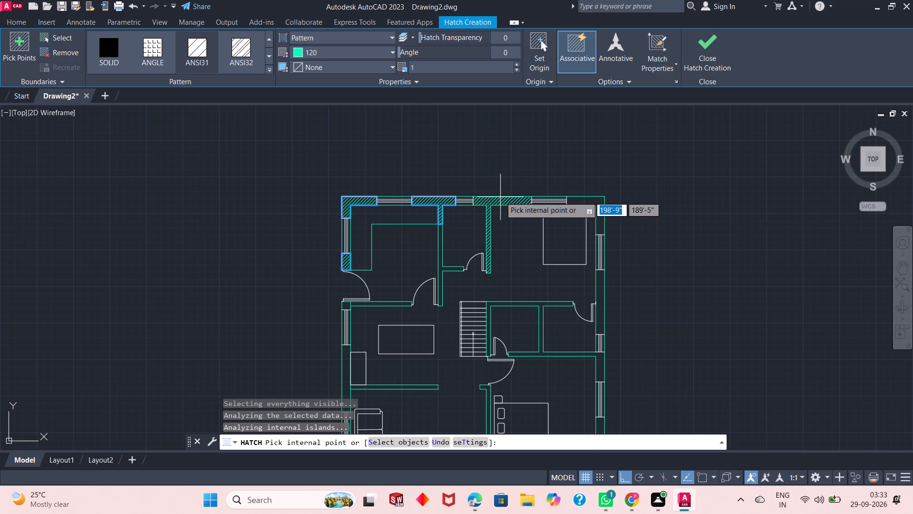
pyautogui.click(500, 197)
pyautogui.click(549, 187)
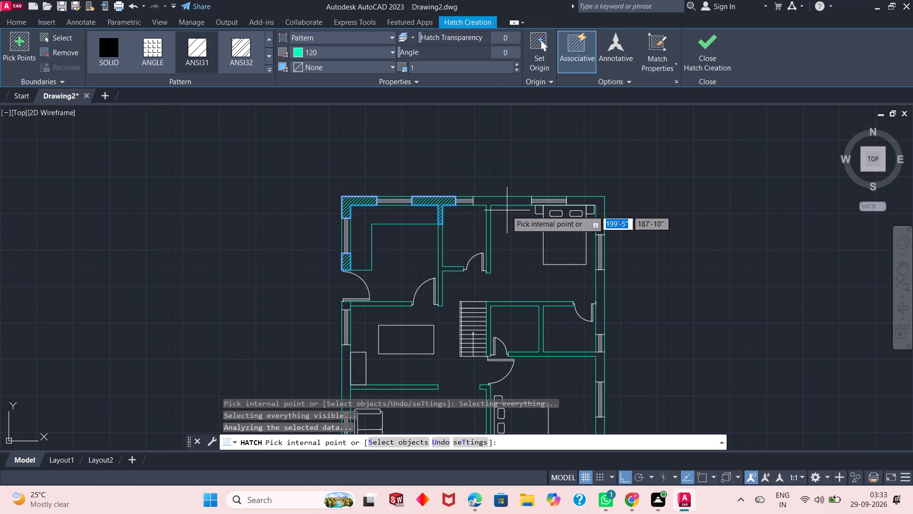
pyautogui.click(505, 202)
pyautogui.click(588, 201)
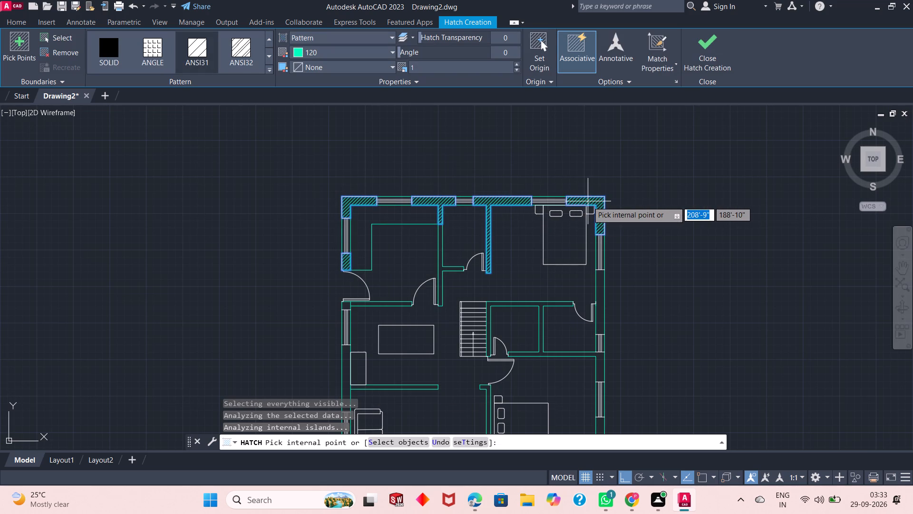
# Hatch the rest of the northwest room's east wall, the east exterior wall below the northeast window, and the walls around the two small rooms beside the stairs.
pyautogui.scroll(-2, 486, 201)
pyautogui.scroll(2, 461, 314)
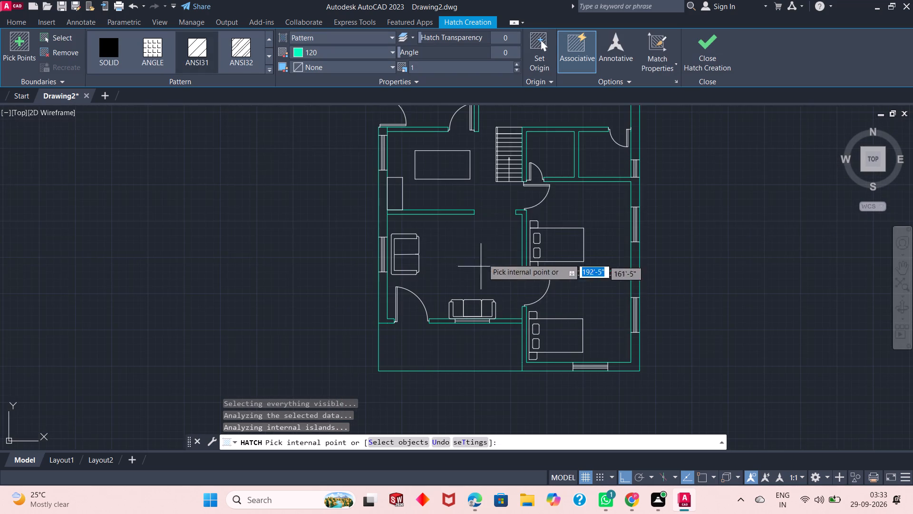
pyautogui.scroll(-1, 478, 210)
pyautogui.scroll(1, 493, 144)
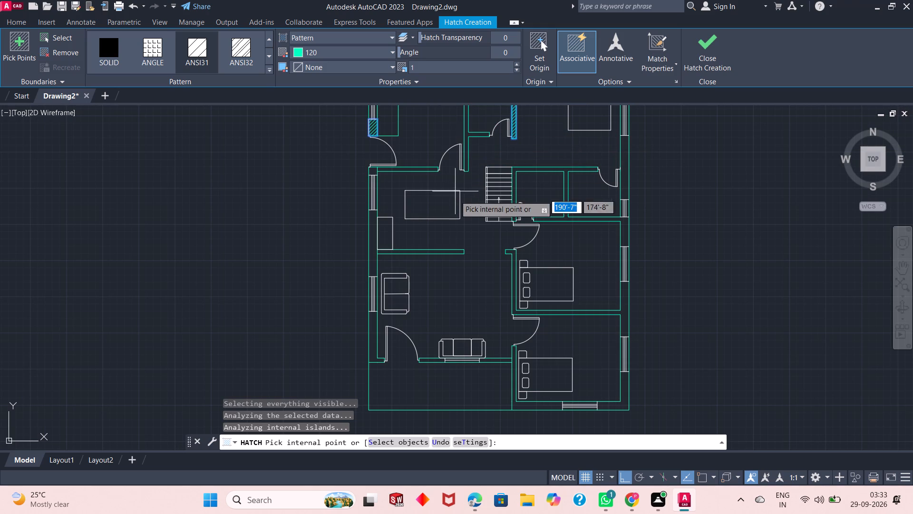
pyautogui.scroll(-1, 460, 215)
pyautogui.scroll(2, 476, 138)
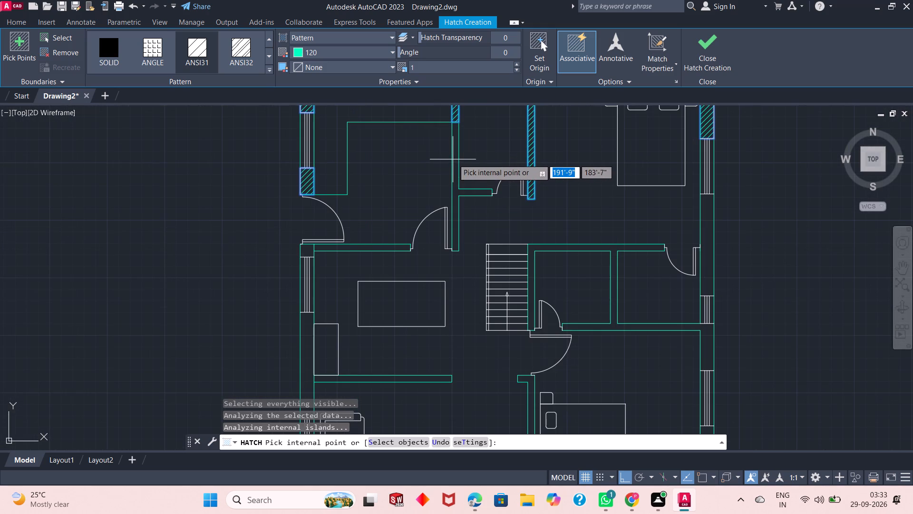
pyautogui.click(456, 135)
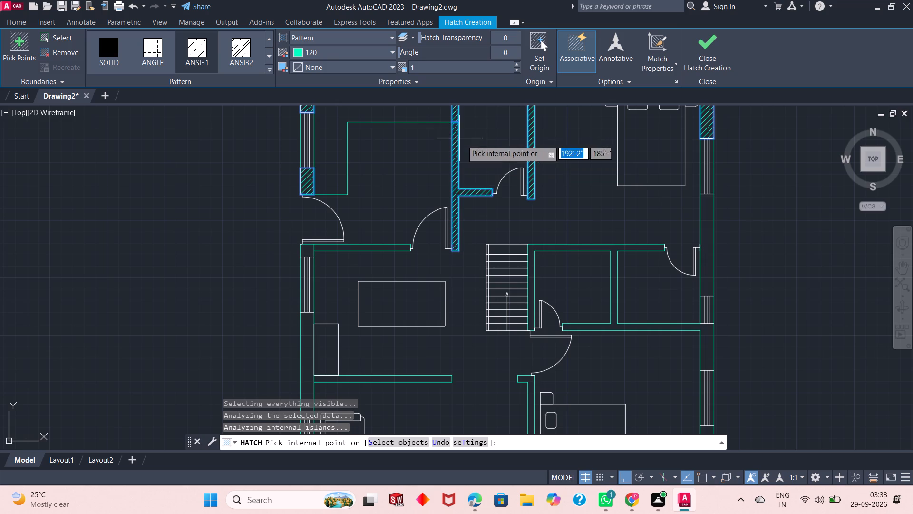
pyautogui.click(704, 225)
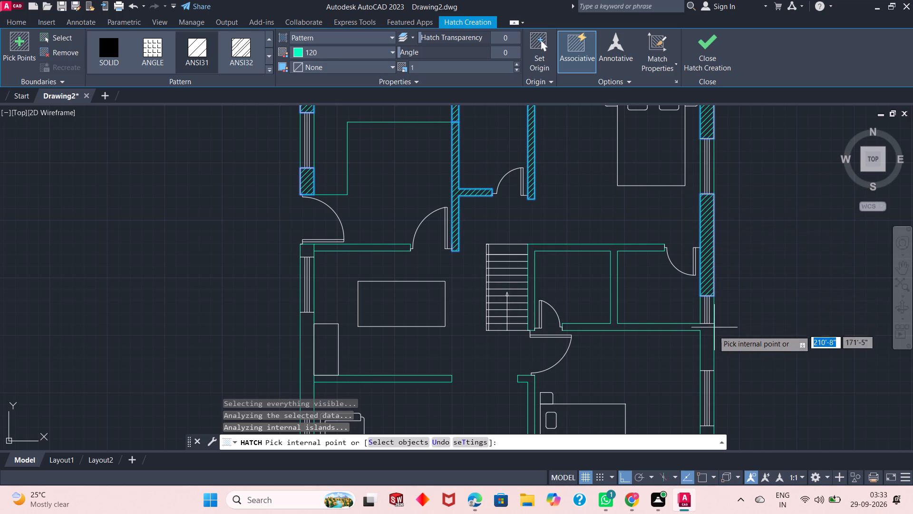
pyautogui.click(708, 349)
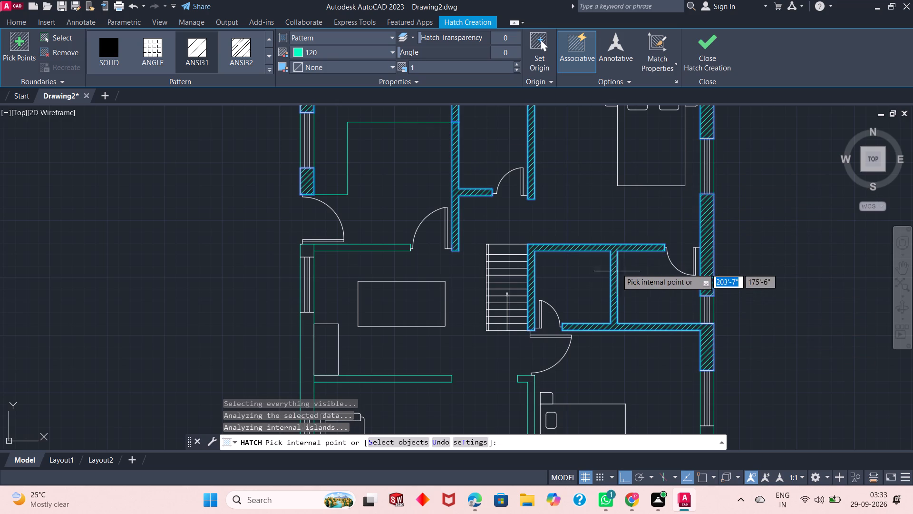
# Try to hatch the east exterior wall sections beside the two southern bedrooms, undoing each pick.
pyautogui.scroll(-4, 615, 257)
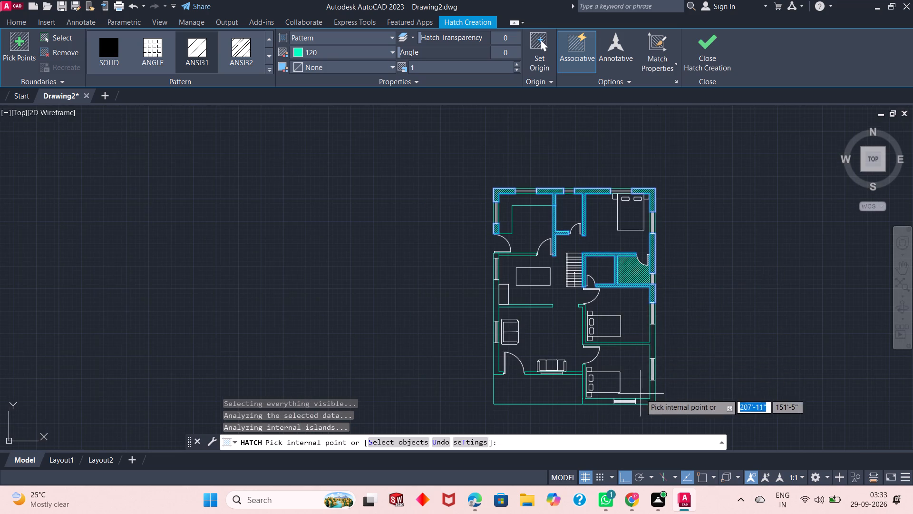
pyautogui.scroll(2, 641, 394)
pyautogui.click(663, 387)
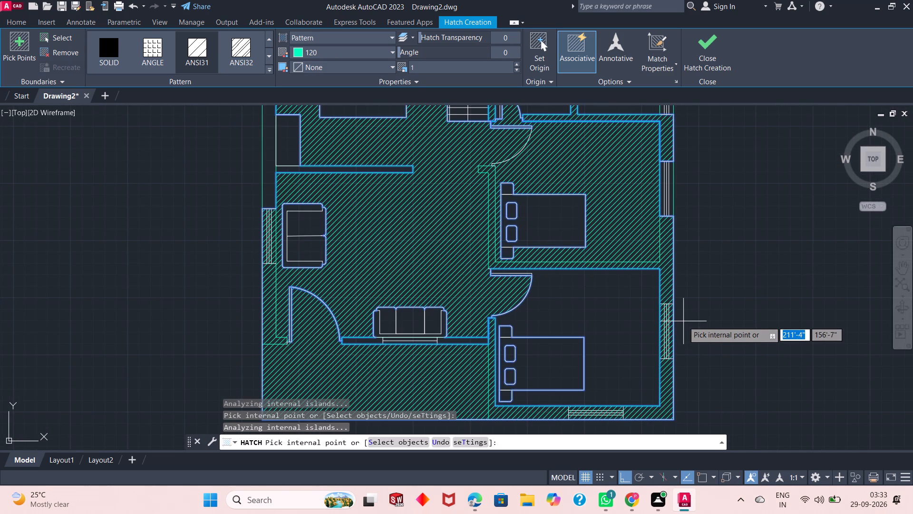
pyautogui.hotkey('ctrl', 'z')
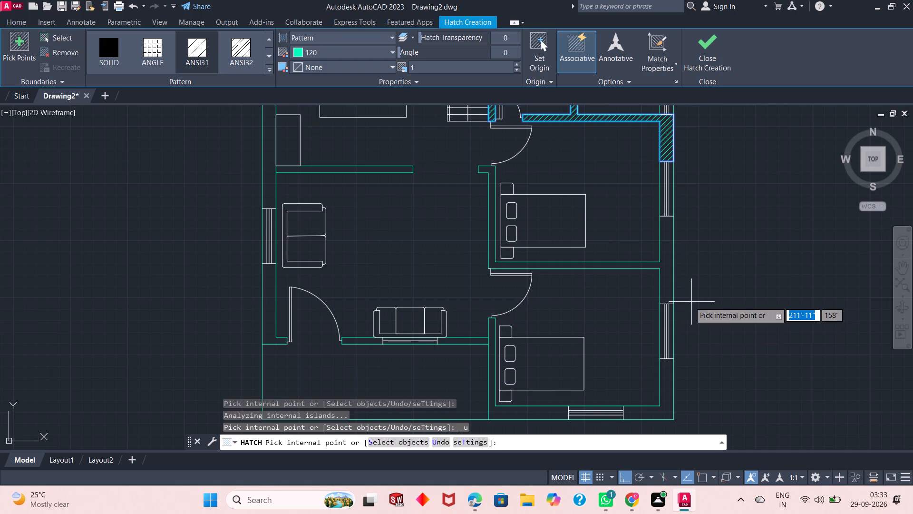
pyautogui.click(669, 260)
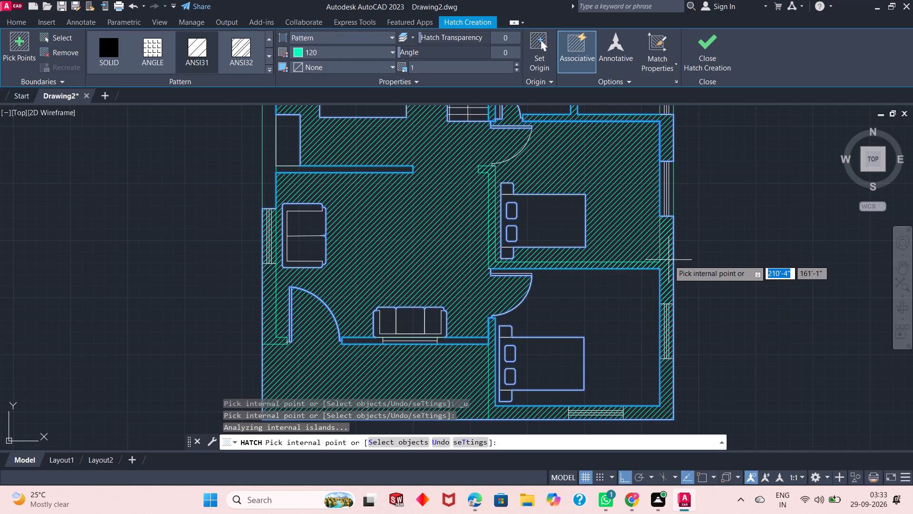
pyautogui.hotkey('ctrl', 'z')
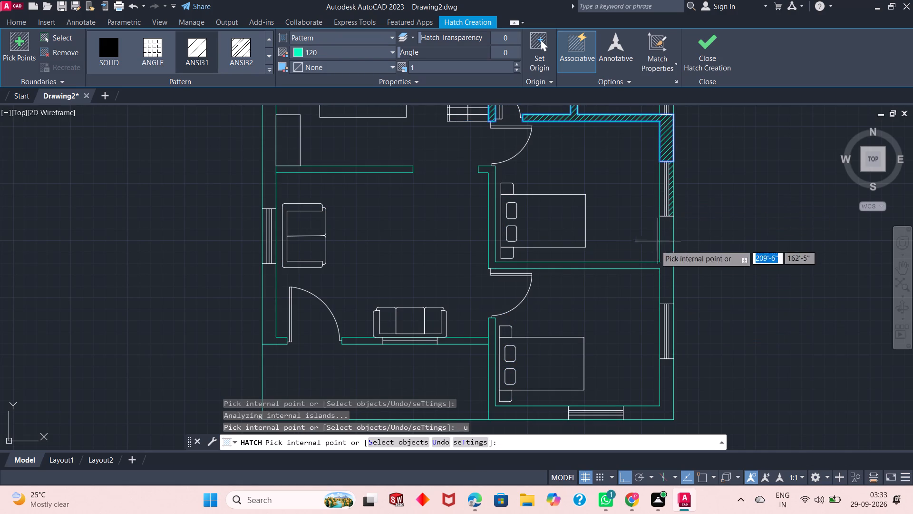
# Hatch the west, south and dividing walls of the two southern bedrooms, plus the east exterior wall sections between and below their windows.
pyautogui.click(488, 169)
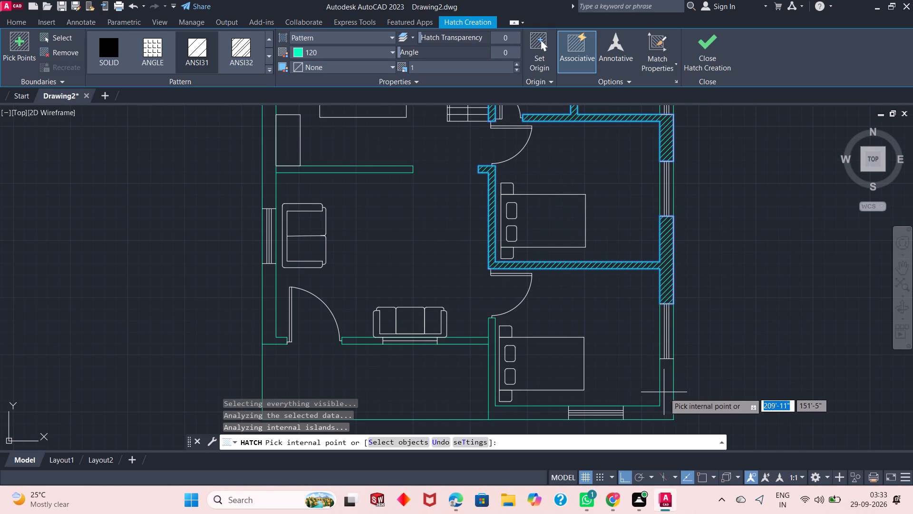
pyautogui.click(668, 397)
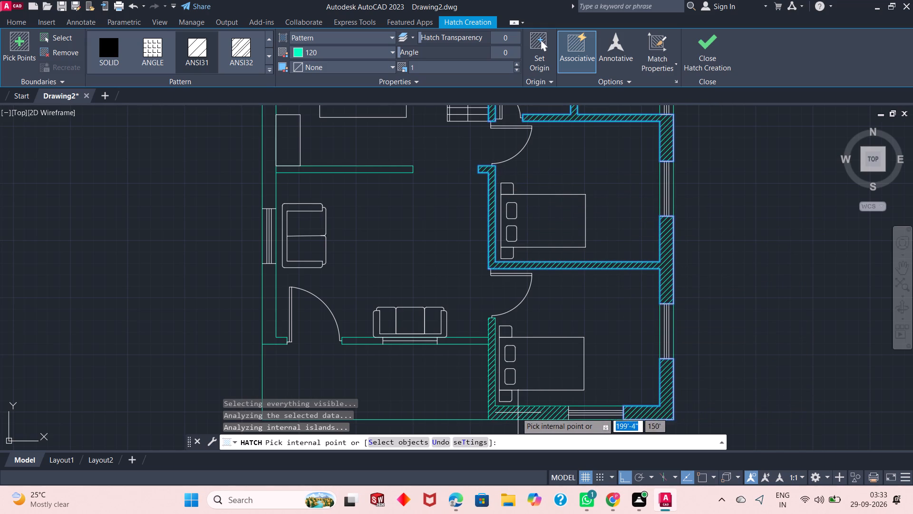
pyautogui.click(512, 414)
# Hatch the living room's south wall sections, its west exterior wall above and below the window, and the partition wall north of the sofas.
pyautogui.scroll(-2, 585, 384)
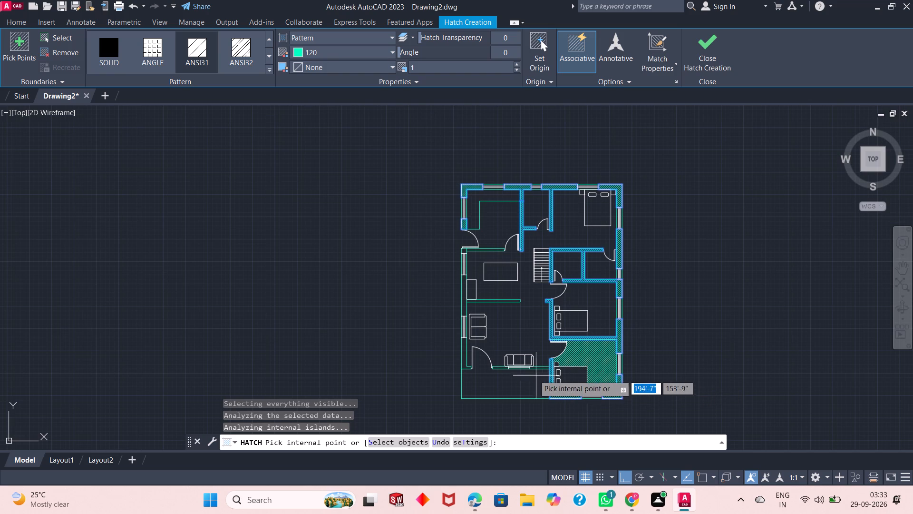
pyautogui.scroll(2, 495, 370)
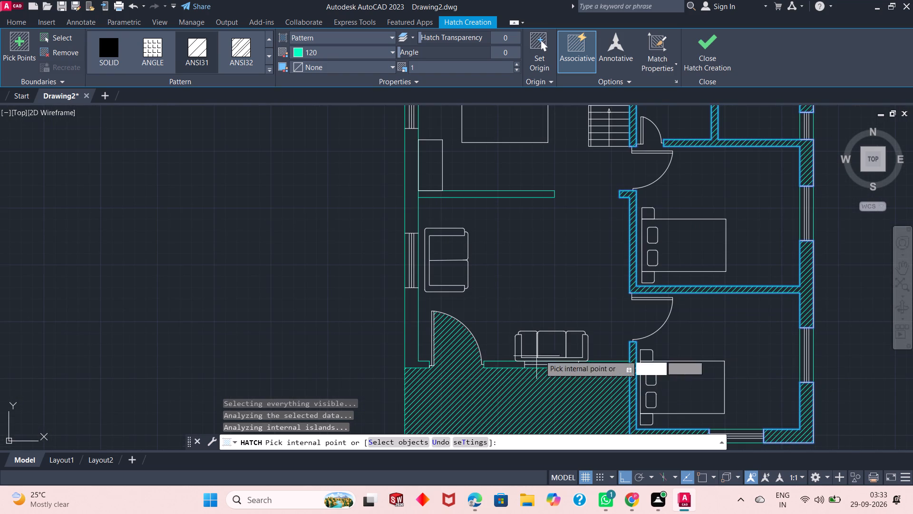
pyautogui.click(609, 364)
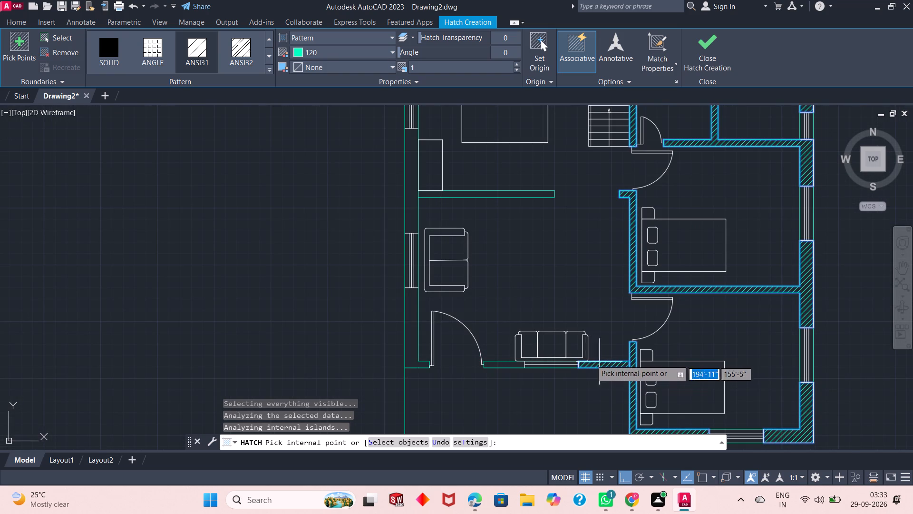
pyautogui.click(505, 365)
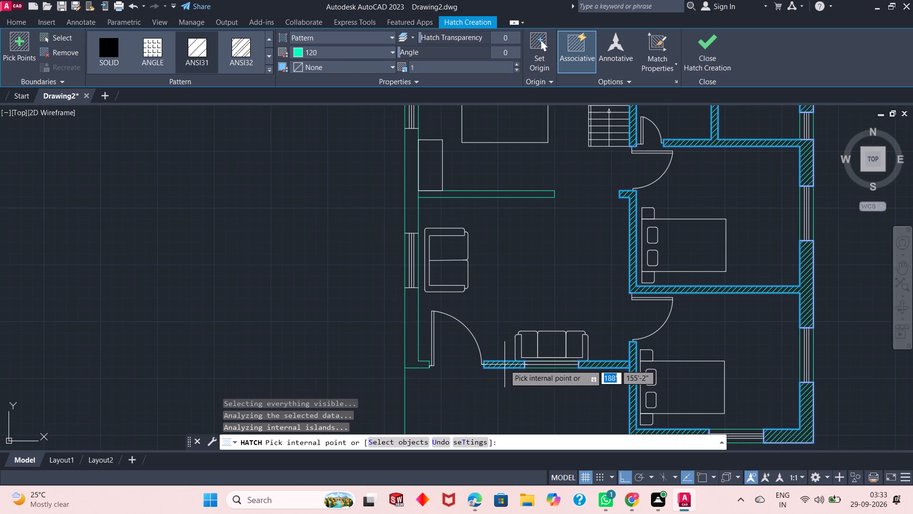
pyautogui.click(418, 366)
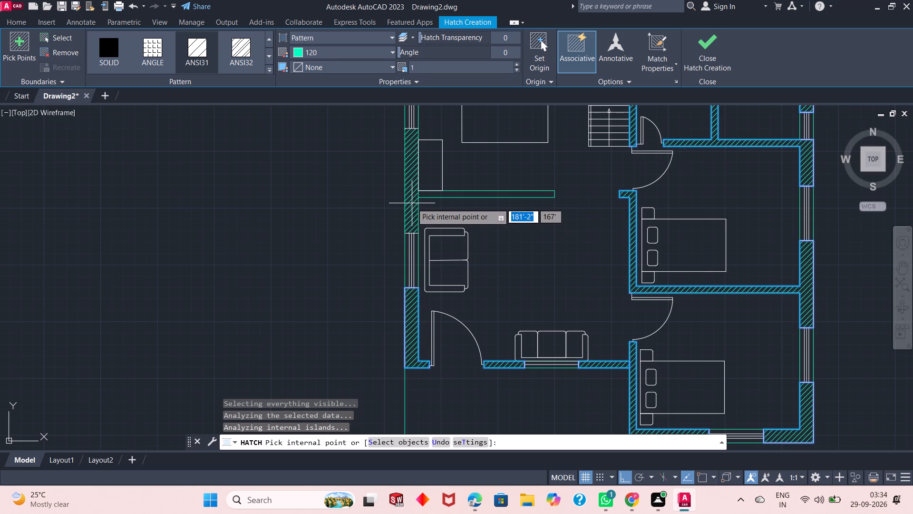
pyautogui.click(412, 203)
pyautogui.click(436, 192)
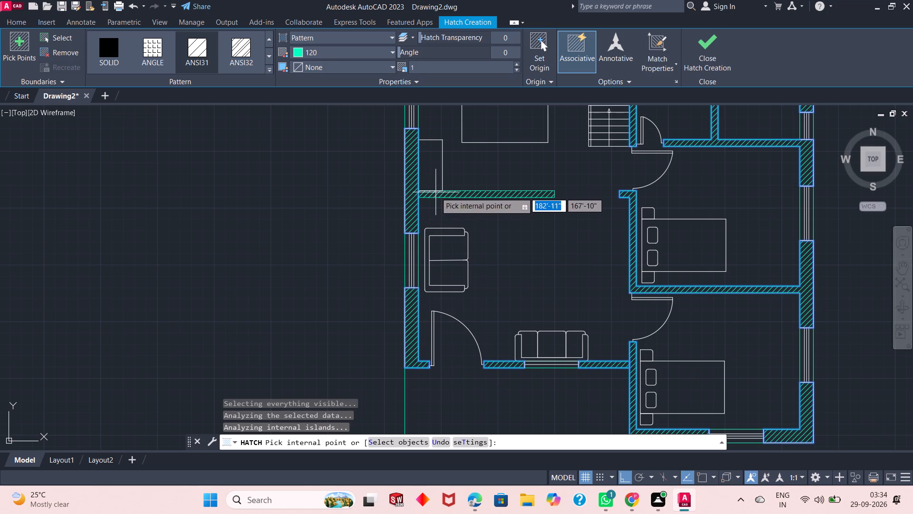
# Hatch the dining room's north partition and the short west exterior wall piece below the northwest door, completing the hatch.
pyautogui.scroll(1, 462, 304)
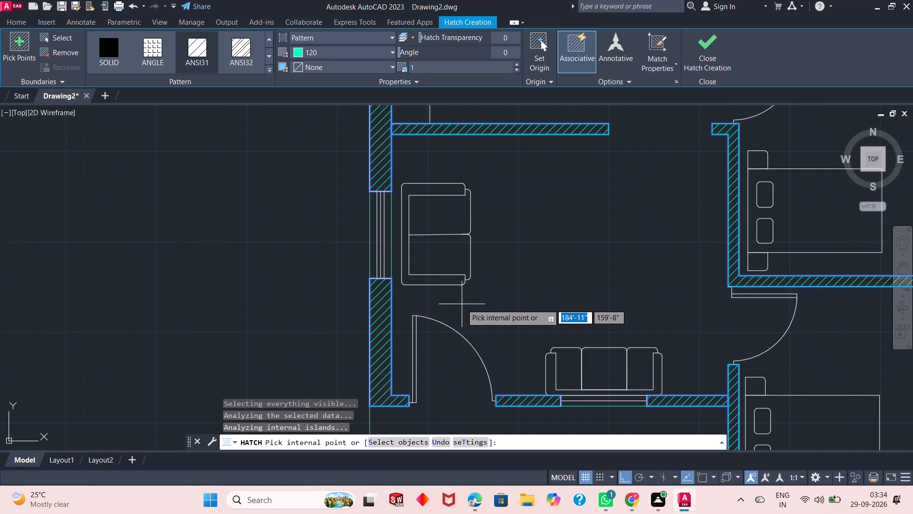
pyautogui.scroll(-3, 461, 307)
pyautogui.scroll(4, 448, 210)
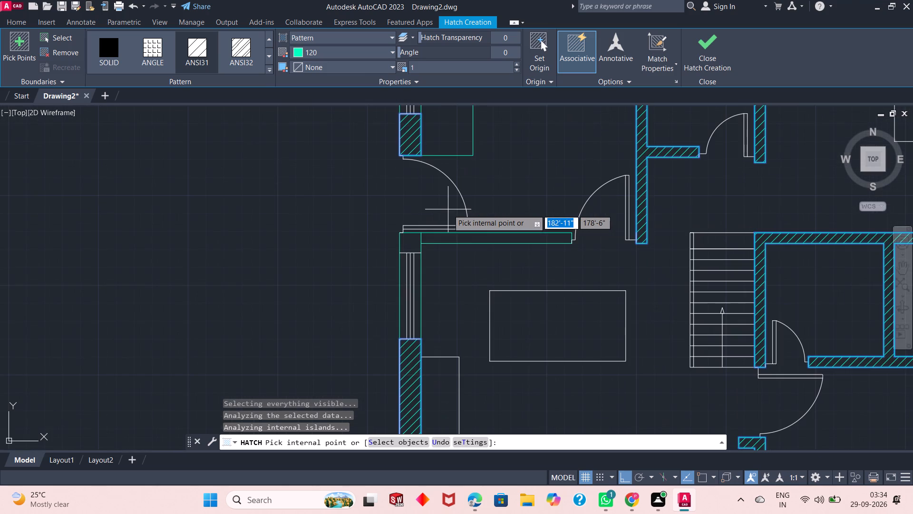
pyautogui.click(451, 238)
pyautogui.click(408, 244)
pyautogui.scroll(-1, 479, 227)
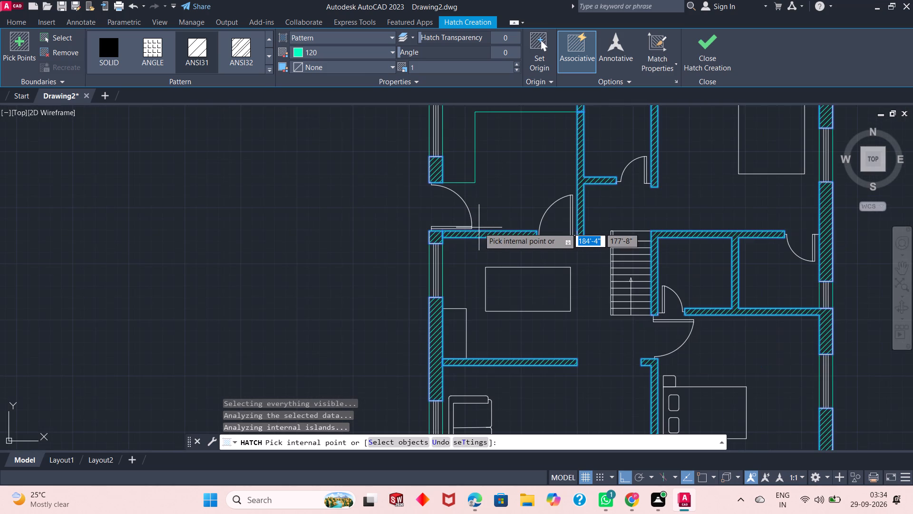
pyautogui.scroll(-2, 478, 227)
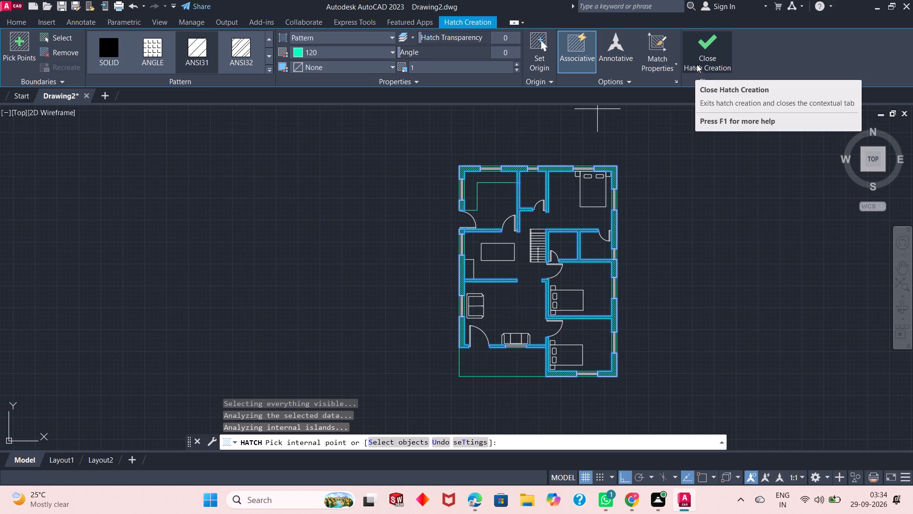
pyautogui.click(699, 63)
# Make Layer1 the current layer.
pyautogui.scroll(-1, 582, 274)
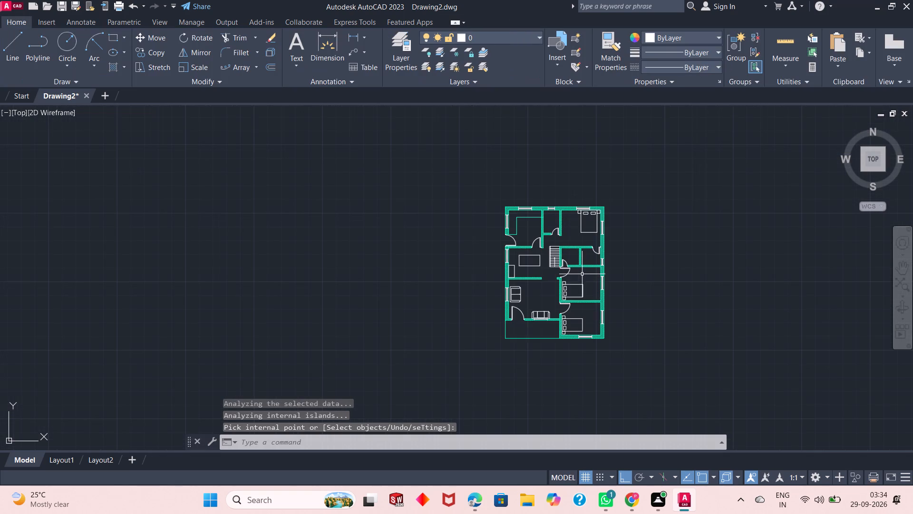
pyautogui.scroll(2, 569, 270)
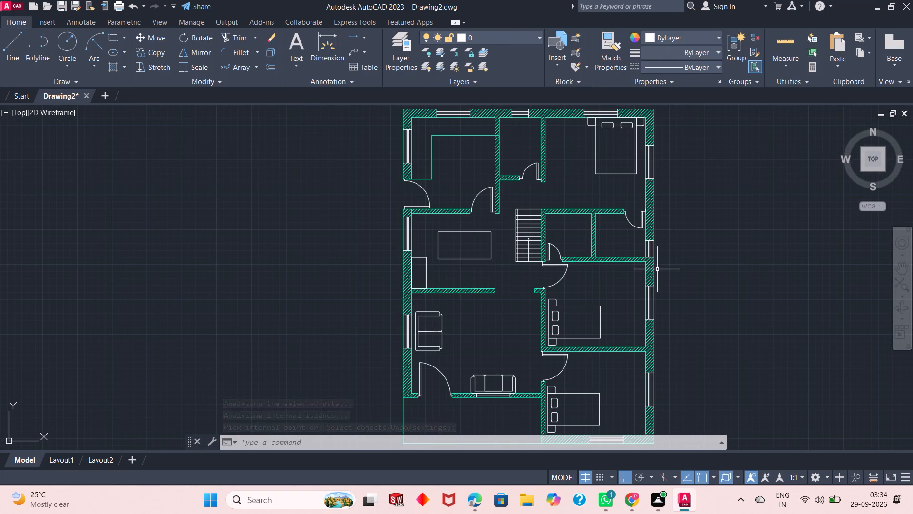
pyautogui.scroll(-1, 489, 284)
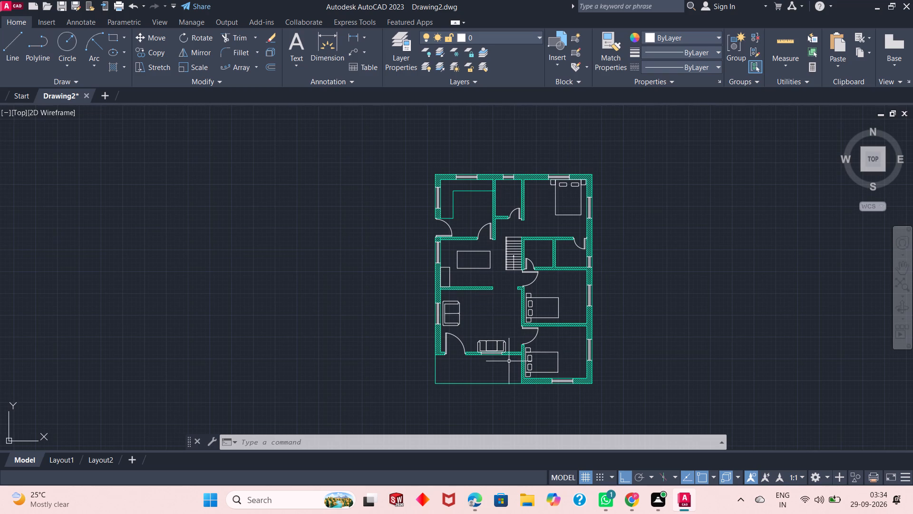
pyautogui.scroll(1, 505, 357)
pyautogui.scroll(-1, 522, 331)
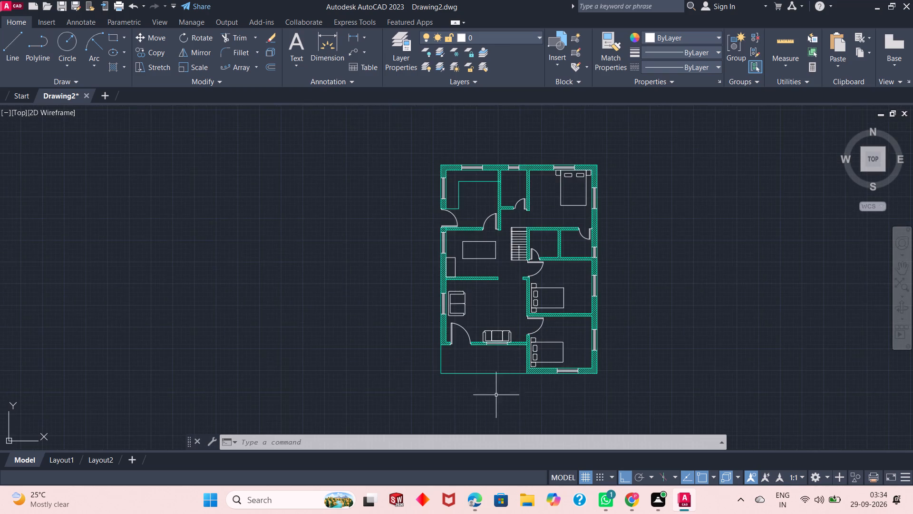
pyautogui.scroll(2, 491, 397)
pyautogui.click(489, 38)
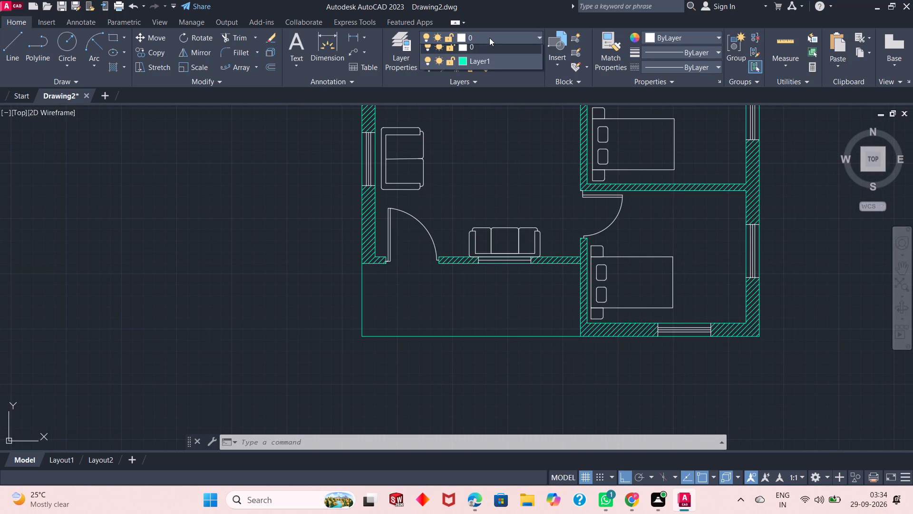
pyautogui.click(487, 61)
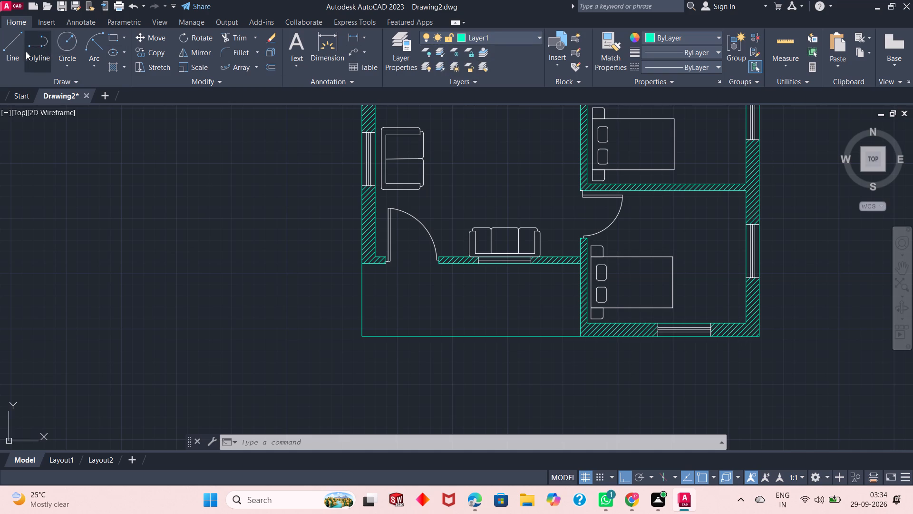
# Draw a 6'6" line east from the porch's southwest corner along its south edge.
pyautogui.click(18, 49)
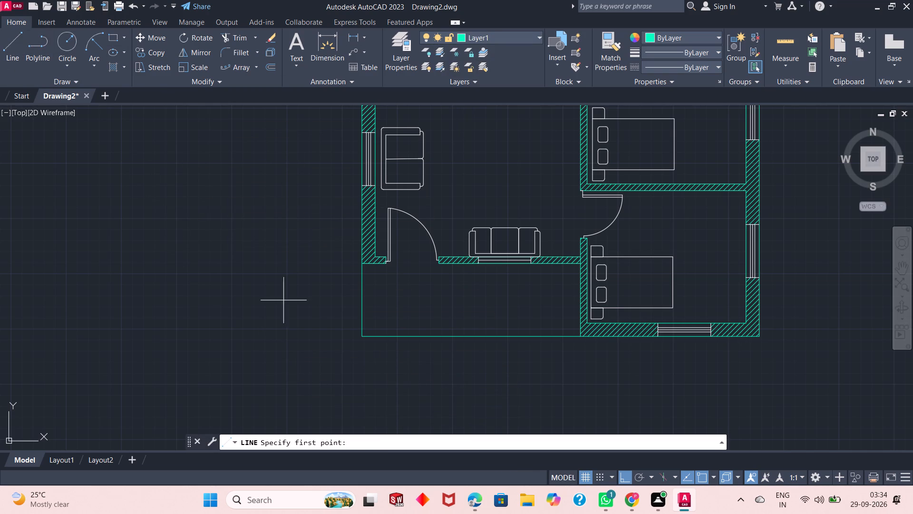
pyautogui.click(359, 338)
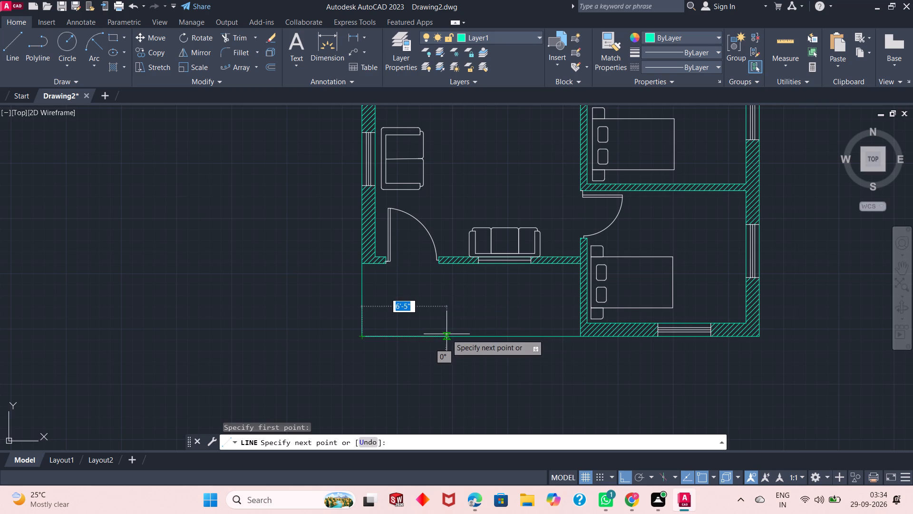
pyautogui.write('6\'6"')
pyautogui.press('Return')
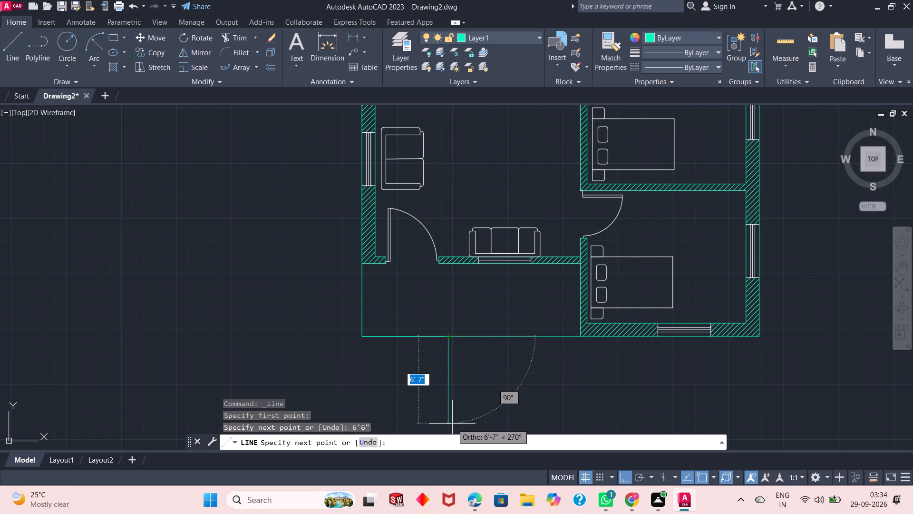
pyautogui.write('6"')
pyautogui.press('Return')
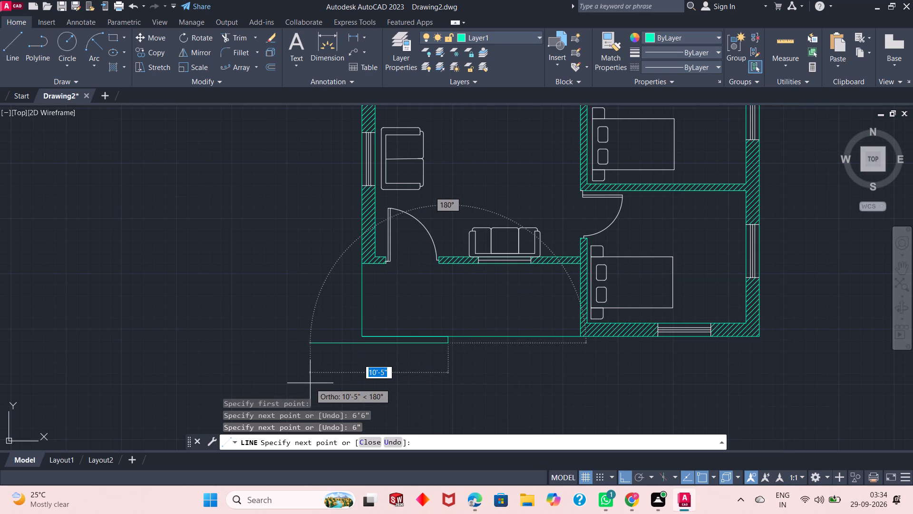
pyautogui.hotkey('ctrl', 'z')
# Continue the line 1' south and 6'6" back west to outline the first entrance step.
pyautogui.write("1'")
pyautogui.press('Return')
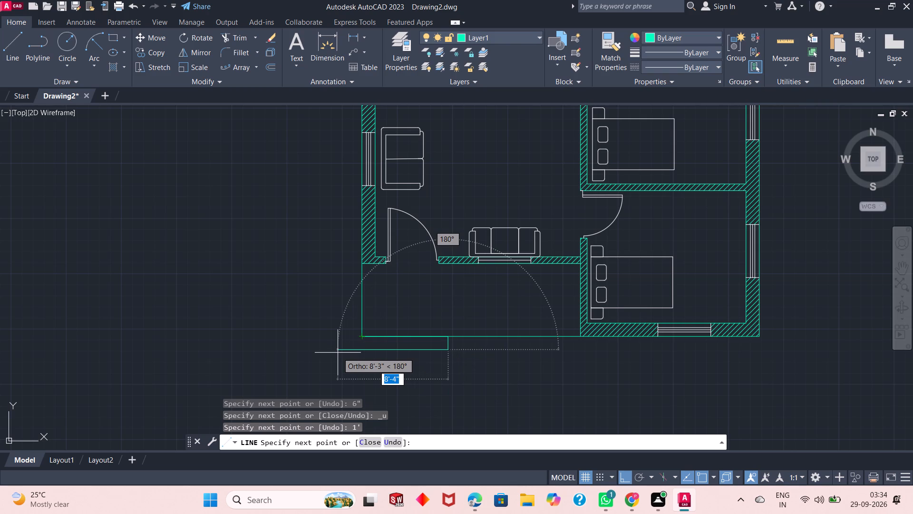
pyautogui.press('6')
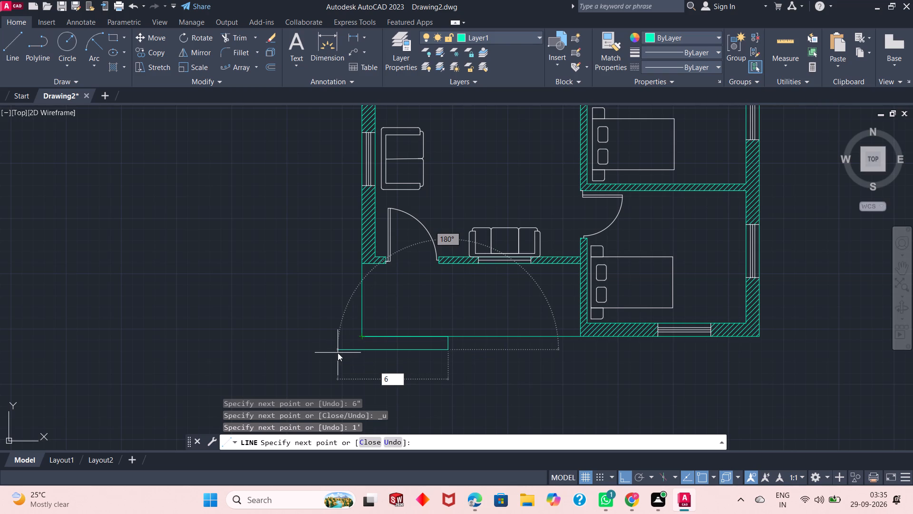
pyautogui.press("'")
pyautogui.write('6"')
pyautogui.press('Return')
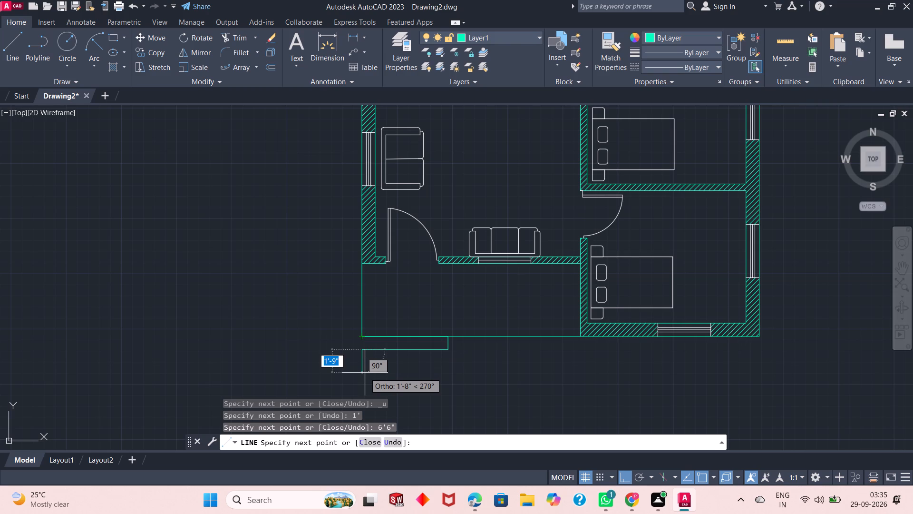
# Outline the second entrance step with segments 1' south and 6'6" east, closing up to the first step's southeast corner.
pyautogui.write("1'")
pyautogui.press('Return')
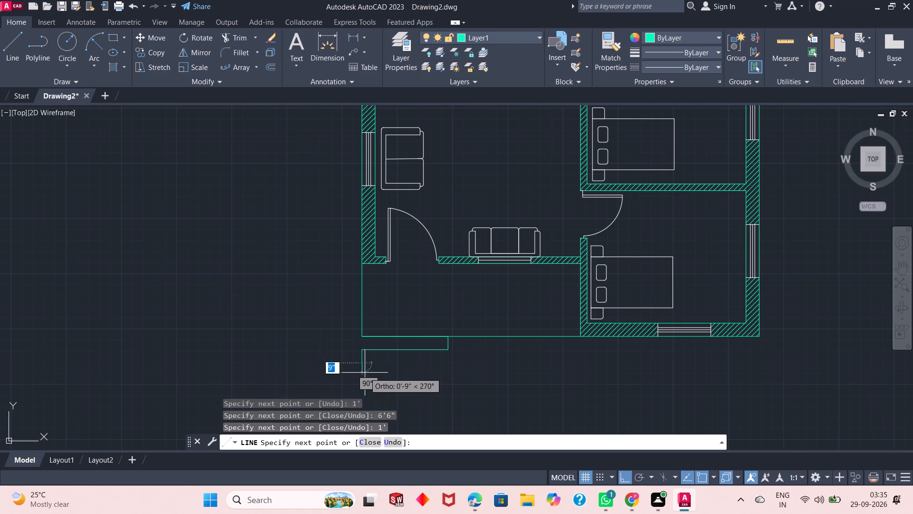
pyautogui.write('6\'6"')
pyautogui.press('Return')
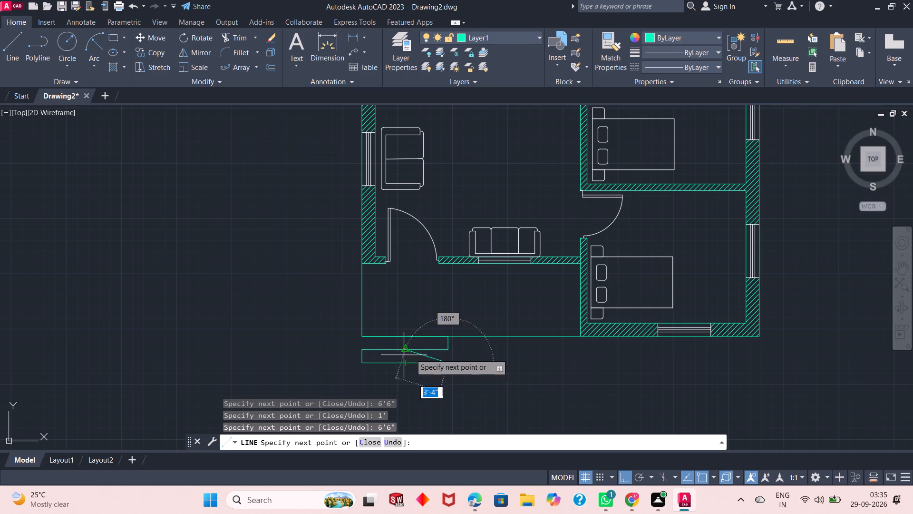
pyautogui.click(450, 352)
pyautogui.click(450, 352)
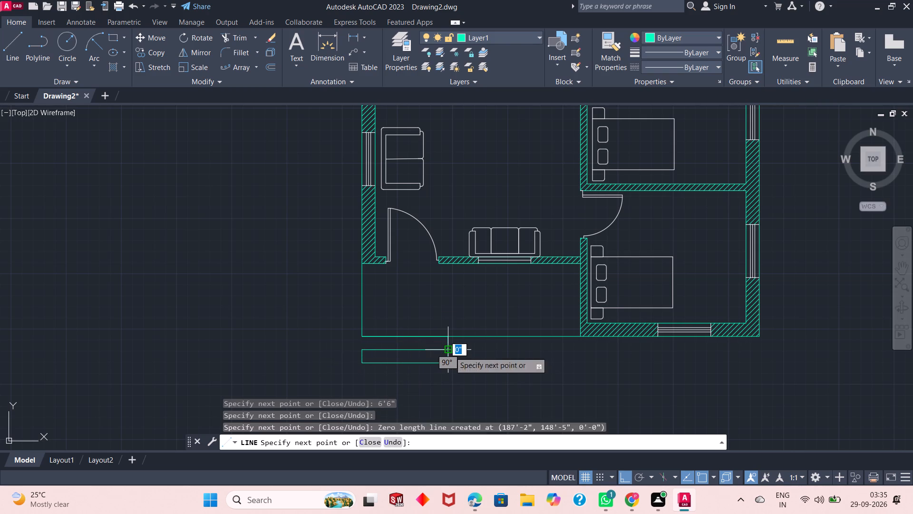
pyautogui.press('space')
# Draw a line closing the west side of the first entrance step, up to the porch's southwest corner.
pyautogui.press('space')
pyautogui.click(360, 348)
pyautogui.click(362, 333)
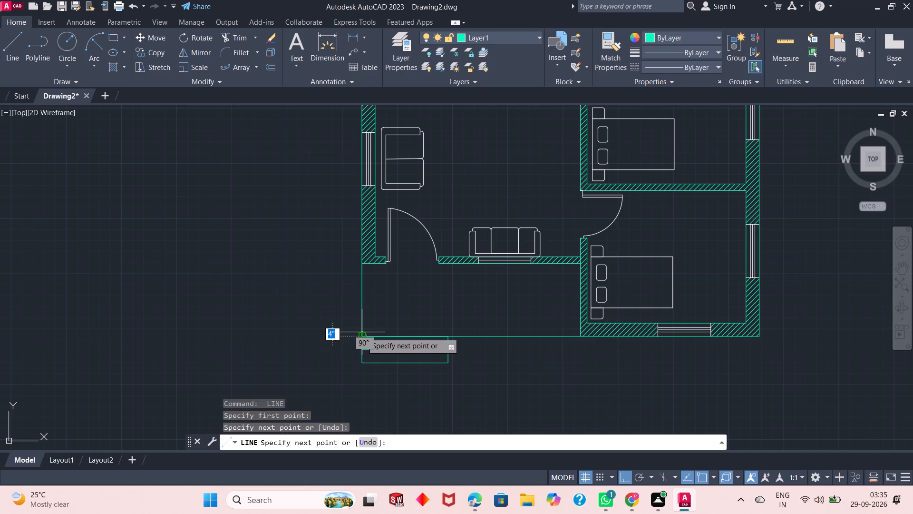
pyautogui.press('space')
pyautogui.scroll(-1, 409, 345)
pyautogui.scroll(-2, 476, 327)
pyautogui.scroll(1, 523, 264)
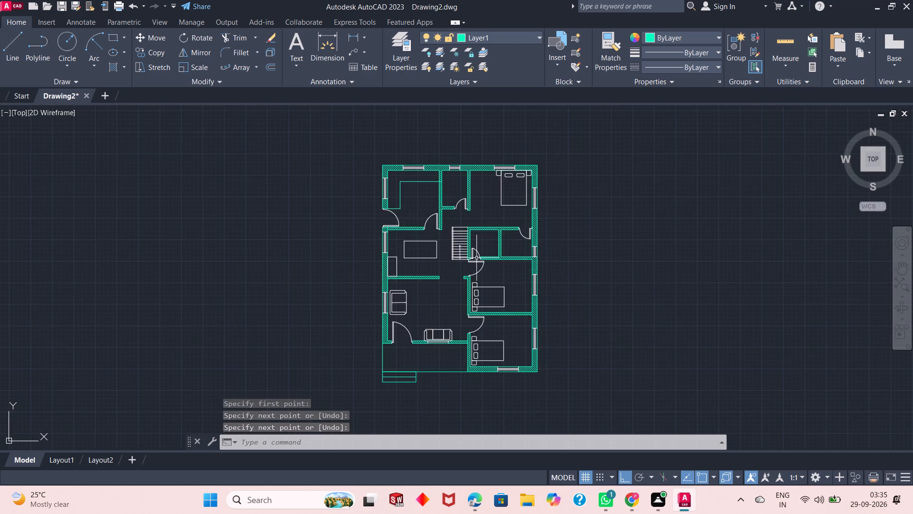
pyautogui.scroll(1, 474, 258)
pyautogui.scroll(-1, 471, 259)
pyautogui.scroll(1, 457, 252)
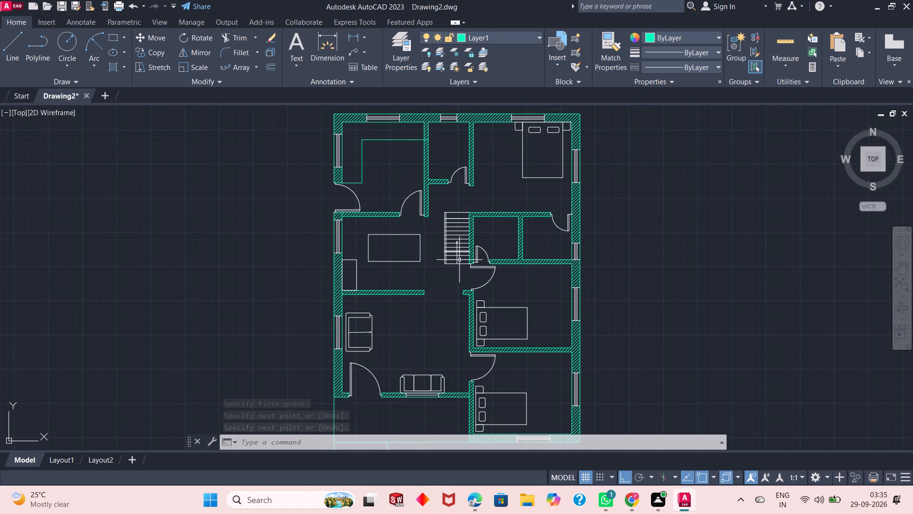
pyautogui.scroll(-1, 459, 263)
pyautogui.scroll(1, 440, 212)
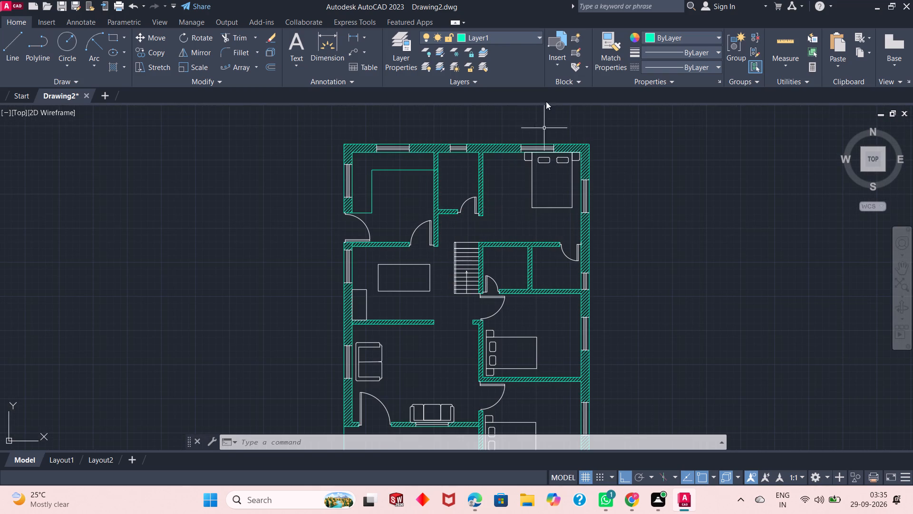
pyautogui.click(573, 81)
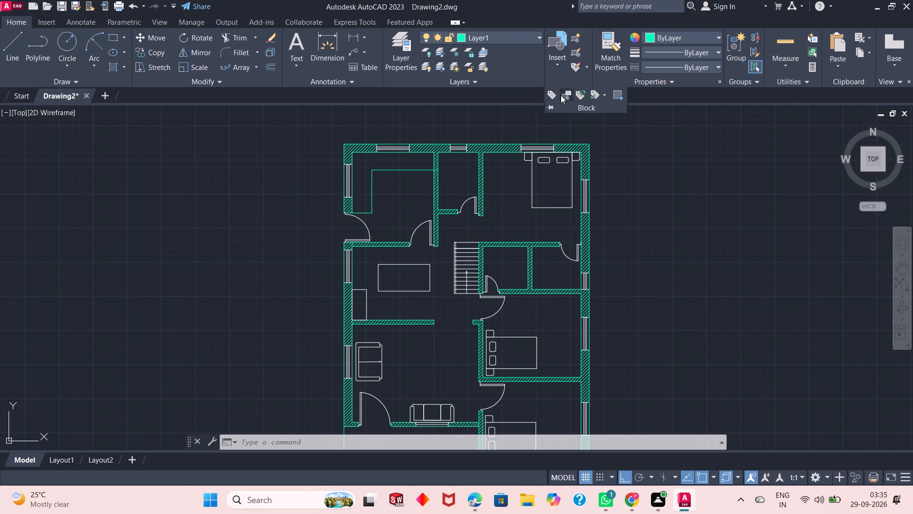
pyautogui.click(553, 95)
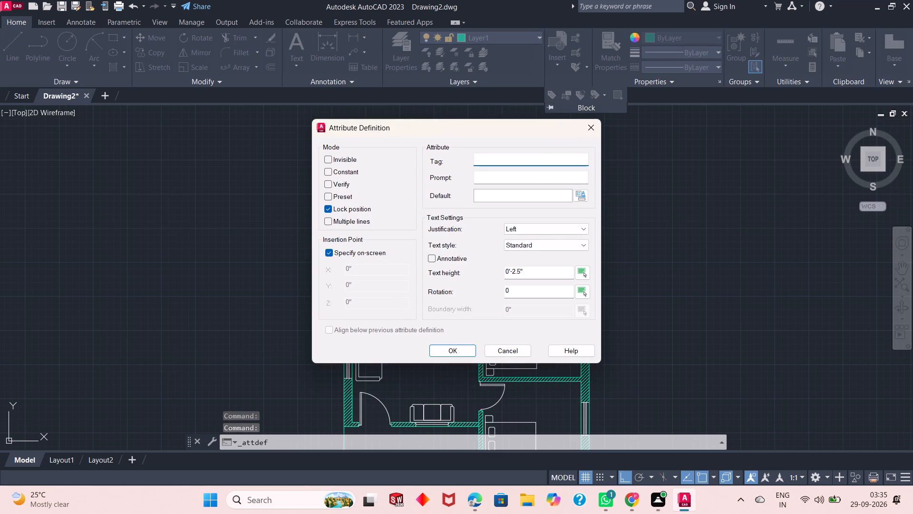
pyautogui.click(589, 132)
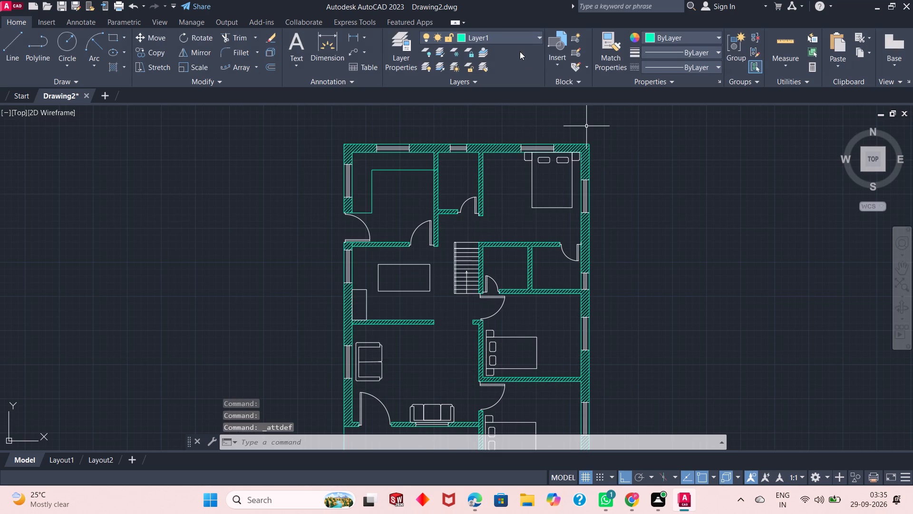
# Make layer 0 the current layer.
pyautogui.click(510, 37)
pyautogui.click(509, 53)
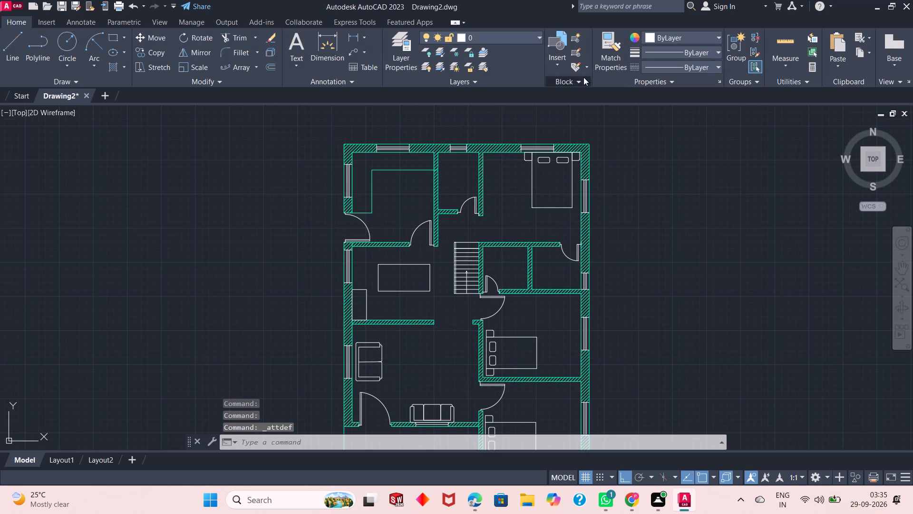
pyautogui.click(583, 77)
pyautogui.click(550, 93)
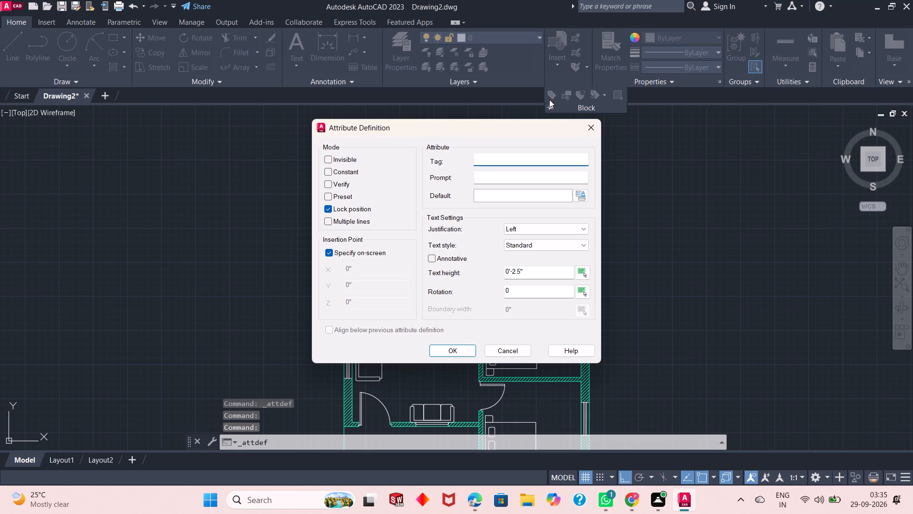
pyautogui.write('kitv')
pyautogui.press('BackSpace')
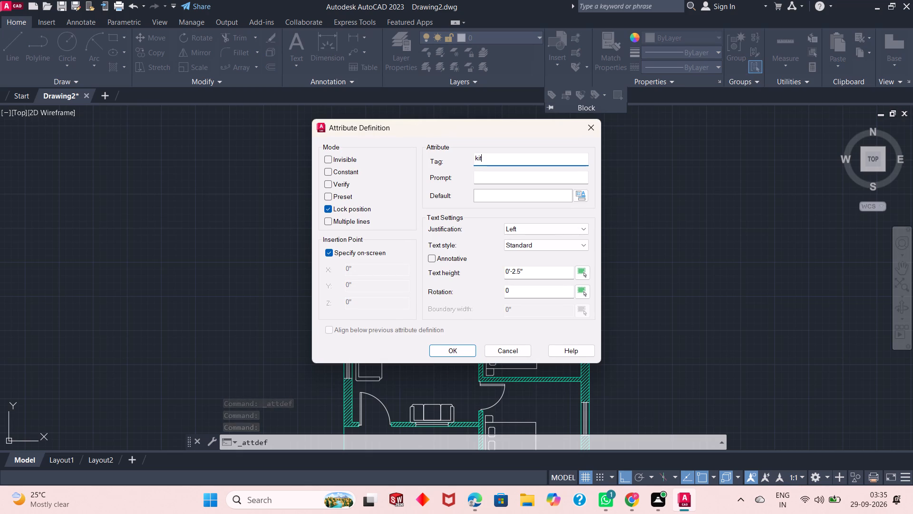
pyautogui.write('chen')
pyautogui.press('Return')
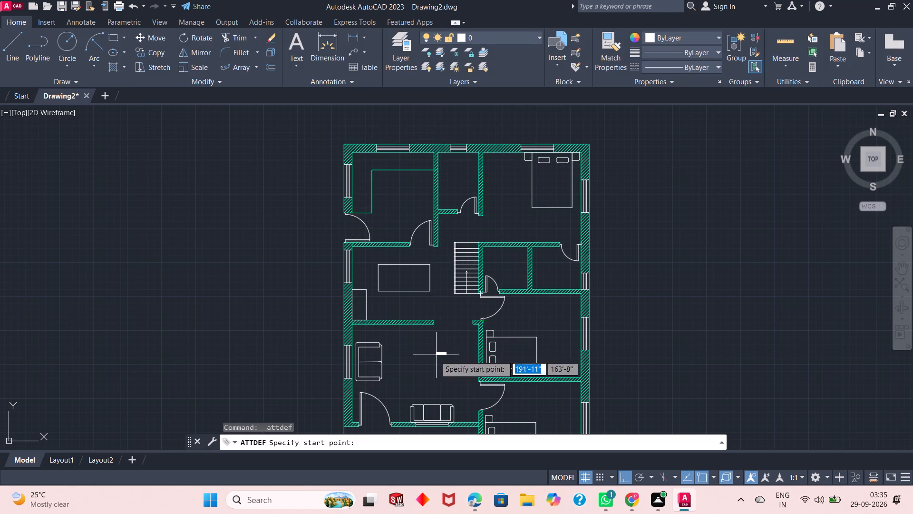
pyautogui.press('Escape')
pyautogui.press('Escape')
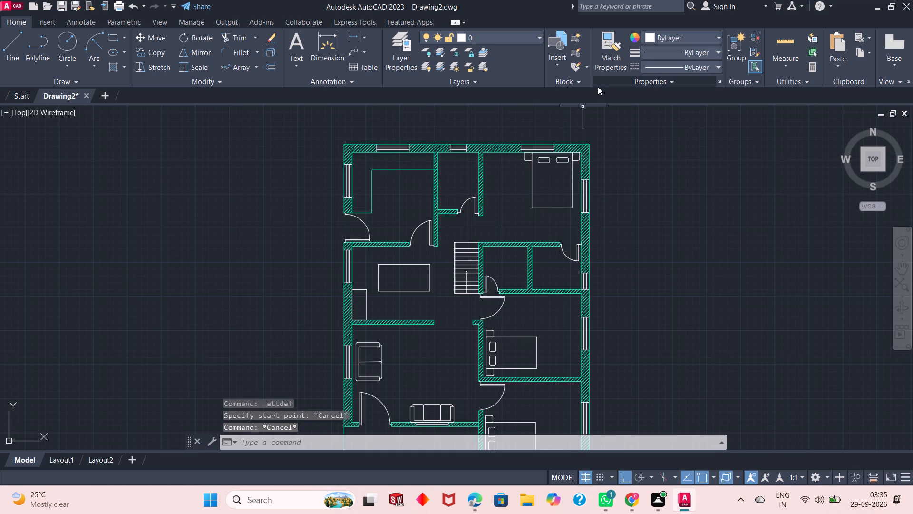
# Define an attribute with the tag KITCHEN and a text height of 9", and place it inside the northwest room's counter outline.
pyautogui.click(579, 79)
pyautogui.click(551, 91)
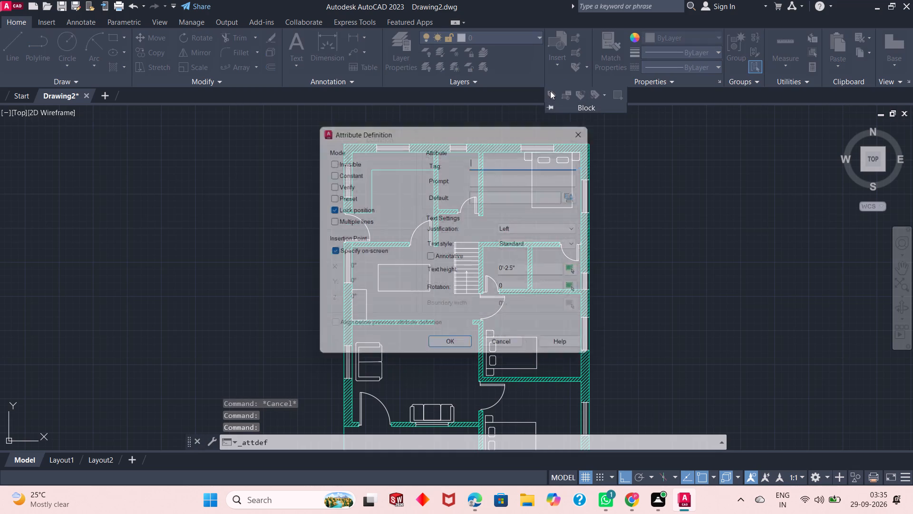
pyautogui.write('kitchen')
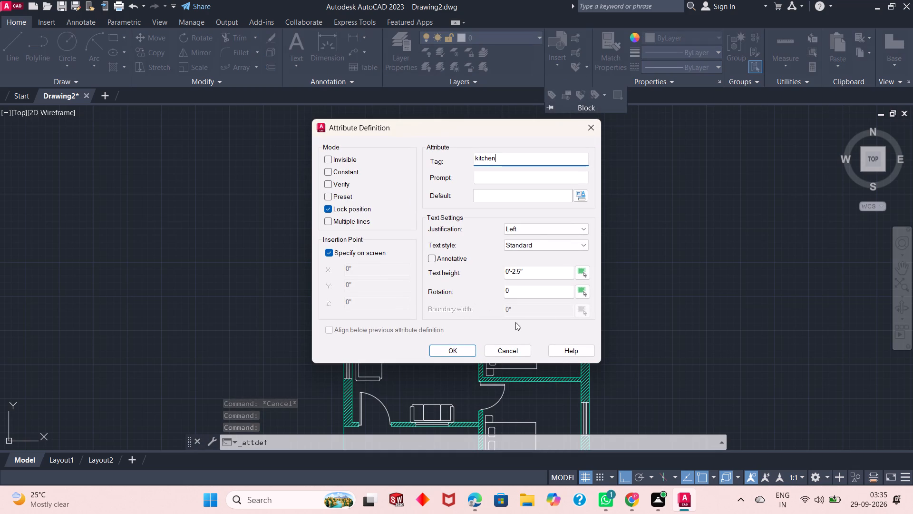
pyautogui.doubleClick(536, 268)
pyautogui.press('BackSpace')
pyautogui.press('BackSpace')
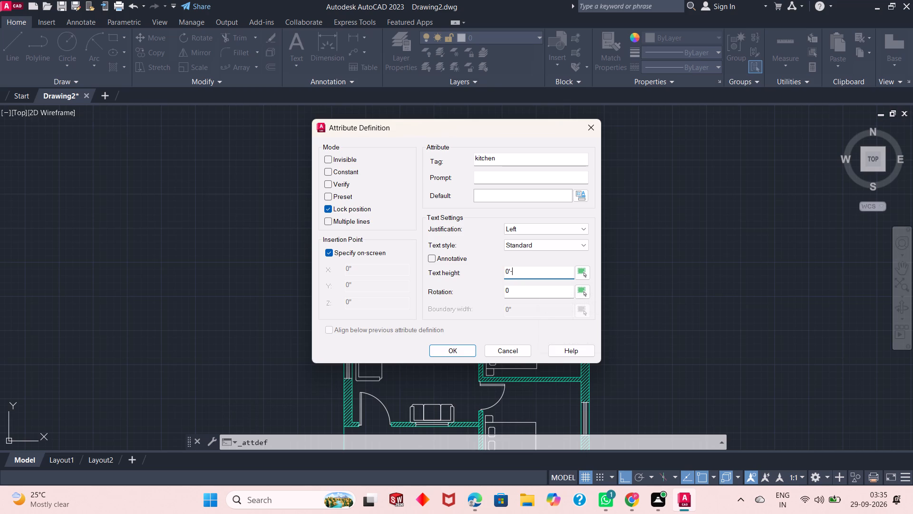
pyautogui.press('BackSpace')
pyautogui.press('BackSpace')
pyautogui.press('BackSpace')
pyautogui.press('BackSpace')
pyautogui.press('1')
pyautogui.press('BackSpace')
pyautogui.press('BackSpace')
pyautogui.write('9"')
pyautogui.press('Return')
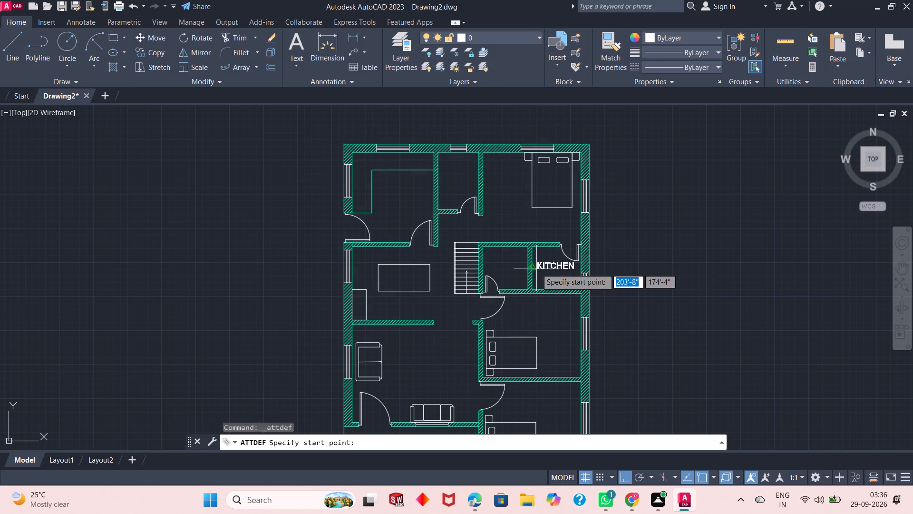
pyautogui.click(383, 197)
# Define a size attribute tagged 10'0"x11'0" and place it directly below the KITCHEN label, aligned with its start.
pyautogui.scroll(1, 393, 194)
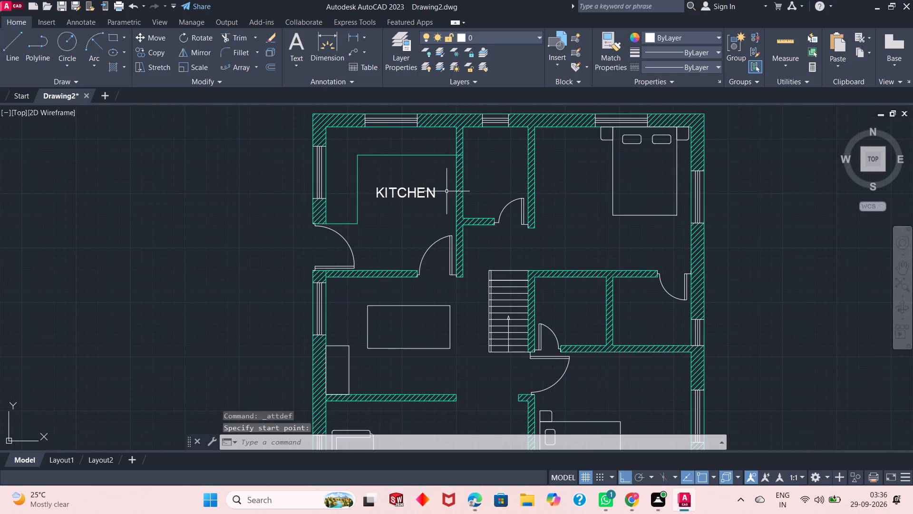
pyautogui.press('space')
pyautogui.write('10')
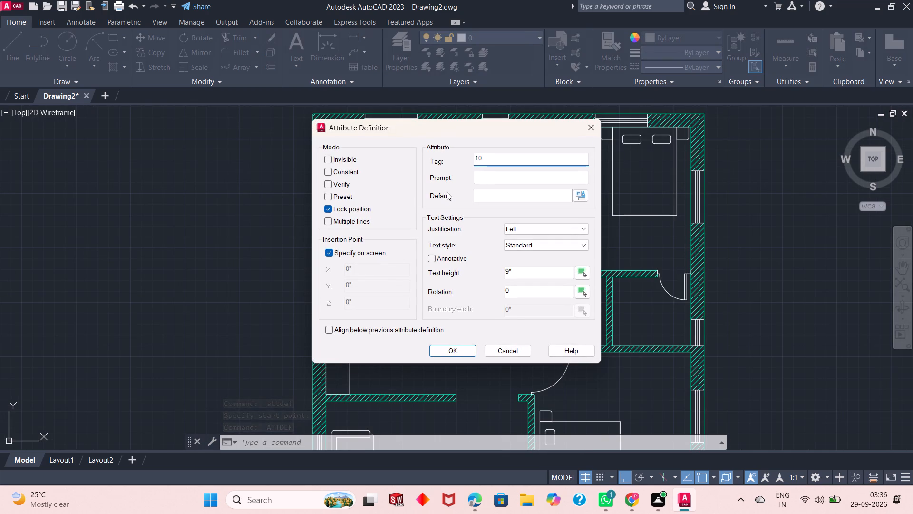
pyautogui.press("'")
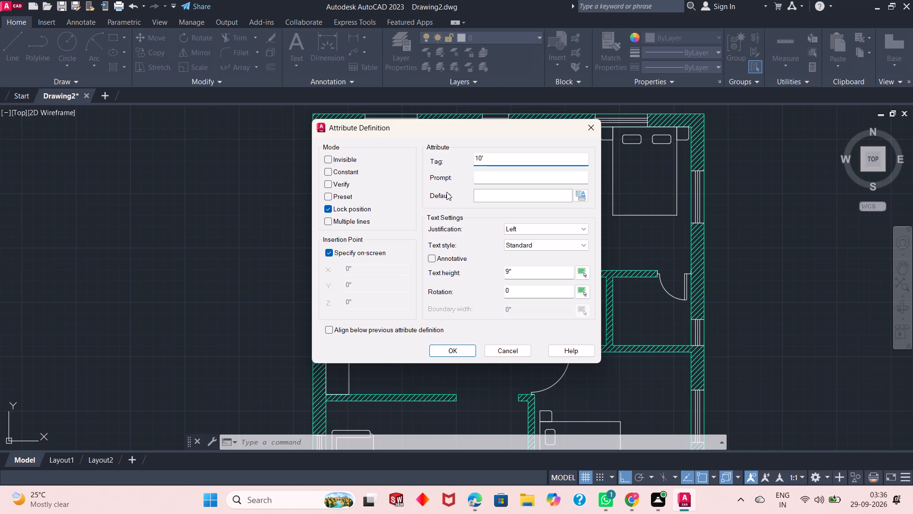
pyautogui.write('0"x')
pyautogui.write("11'")
pyautogui.write('0"')
pyautogui.press('Return')
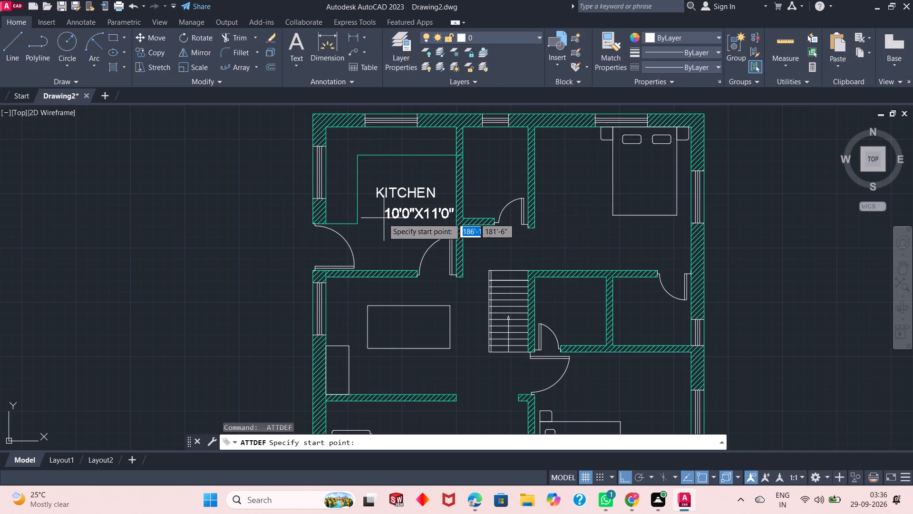
pyautogui.click(374, 217)
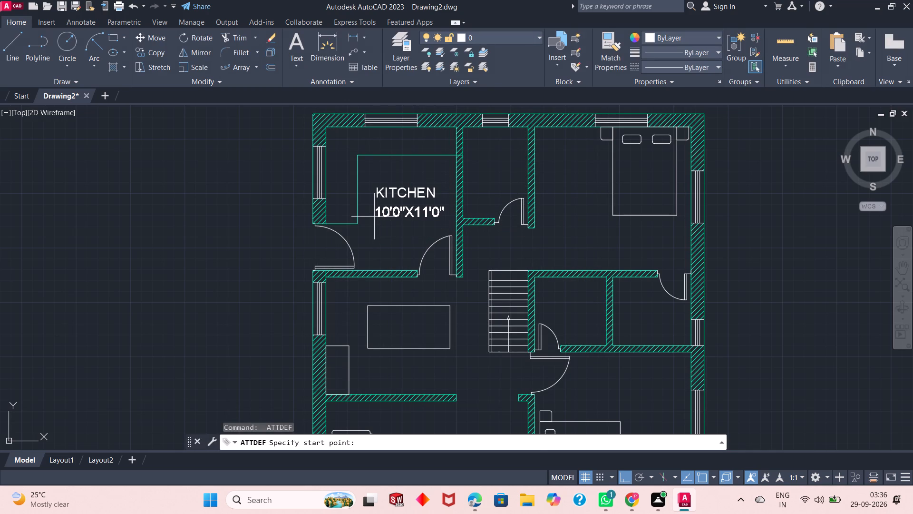
# Define an attribute tagged BATH and place it in the small room just east of the kitchen.
pyautogui.press('space')
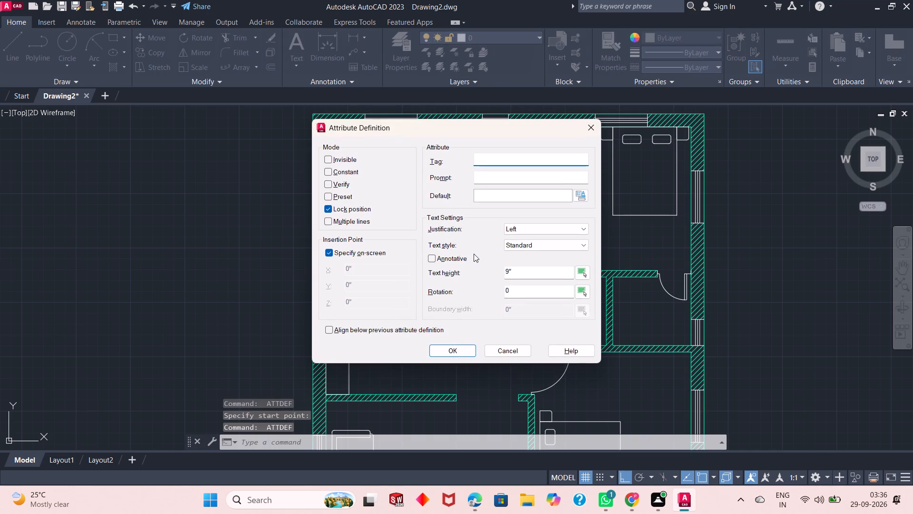
pyautogui.write('bath')
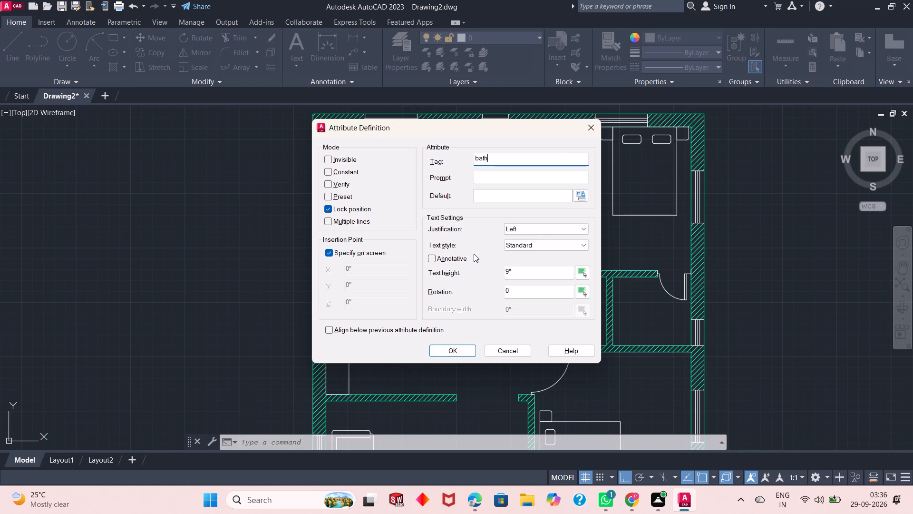
pyautogui.press('Return')
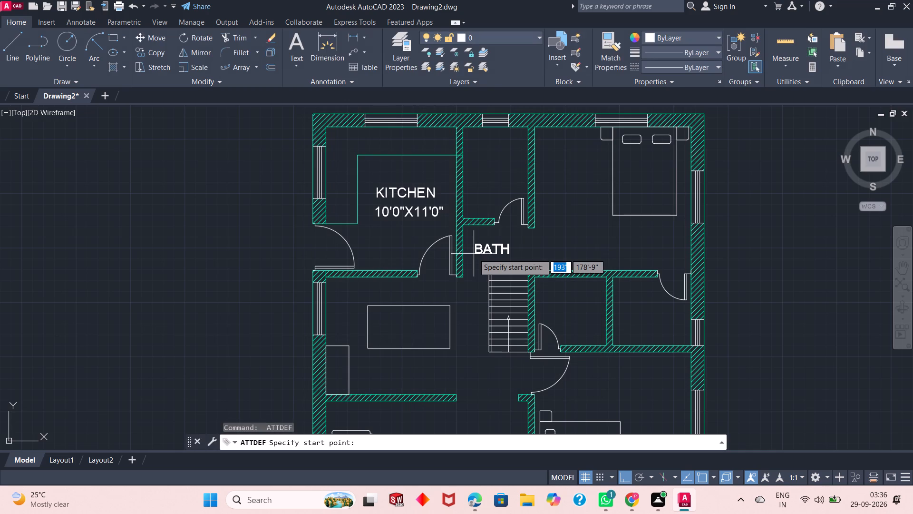
pyautogui.click(476, 157)
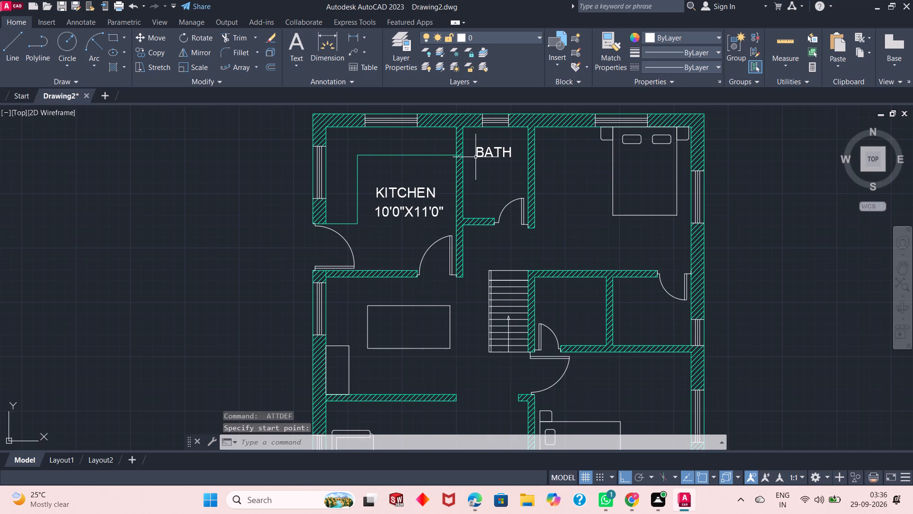
# Define a size attribute tagged 5'0"x7'0" and place it directly below the BATH label.
pyautogui.press('space')
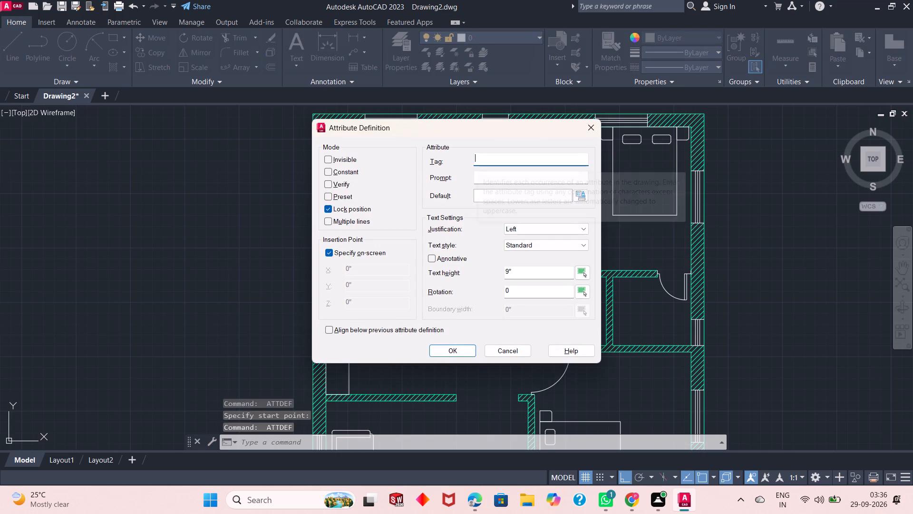
pyautogui.press('5')
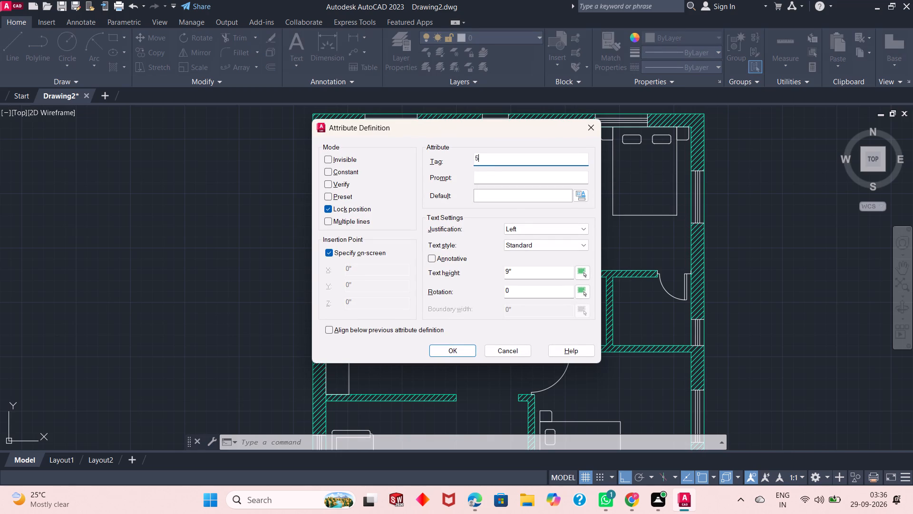
pyautogui.press("'")
pyautogui.write('0"x')
pyautogui.write('7\'0"')
pyautogui.press('Return')
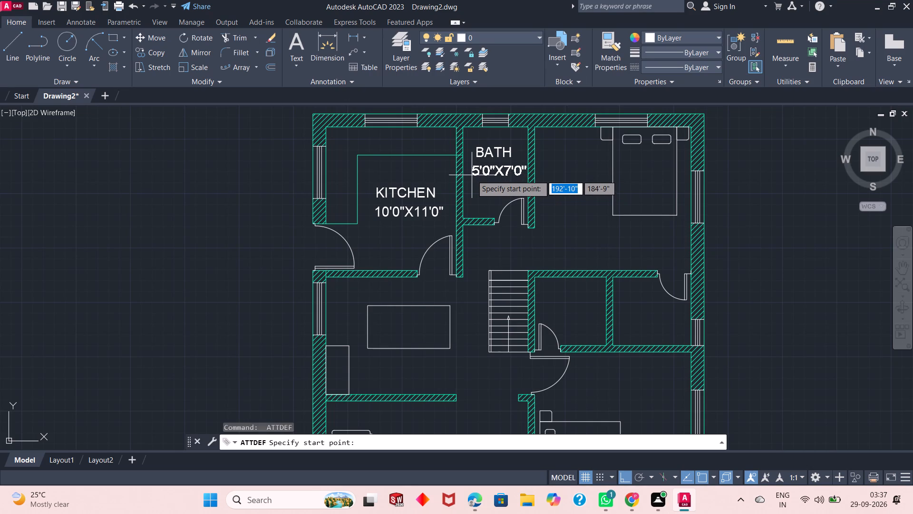
pyautogui.click(470, 174)
# Define an attribute tagged M.BEDROOM and place it below the bed in the northeast bedroom.
pyautogui.press('space')
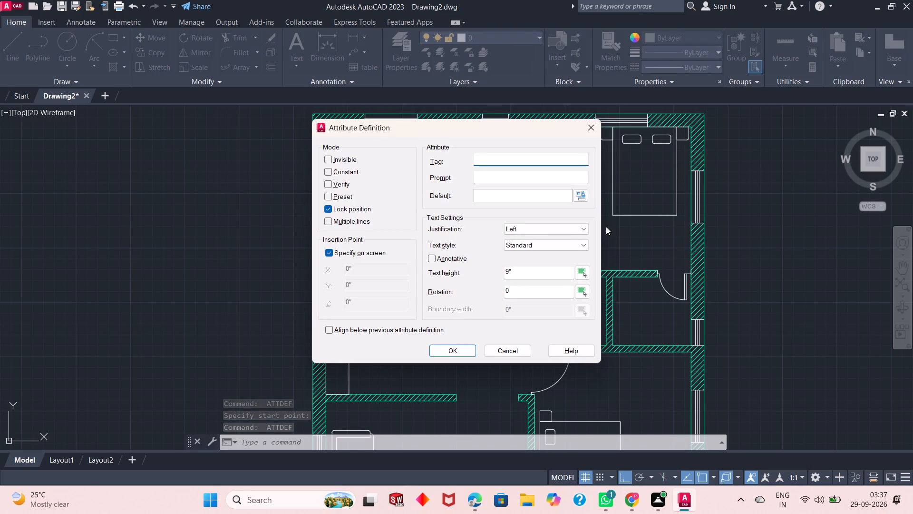
pyautogui.press('m')
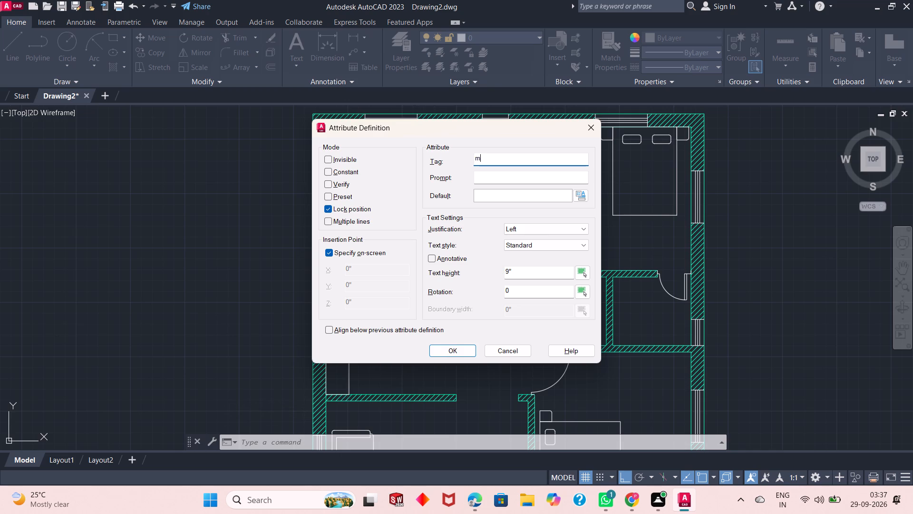
pyautogui.write('.bedroom')
pyautogui.press('Return')
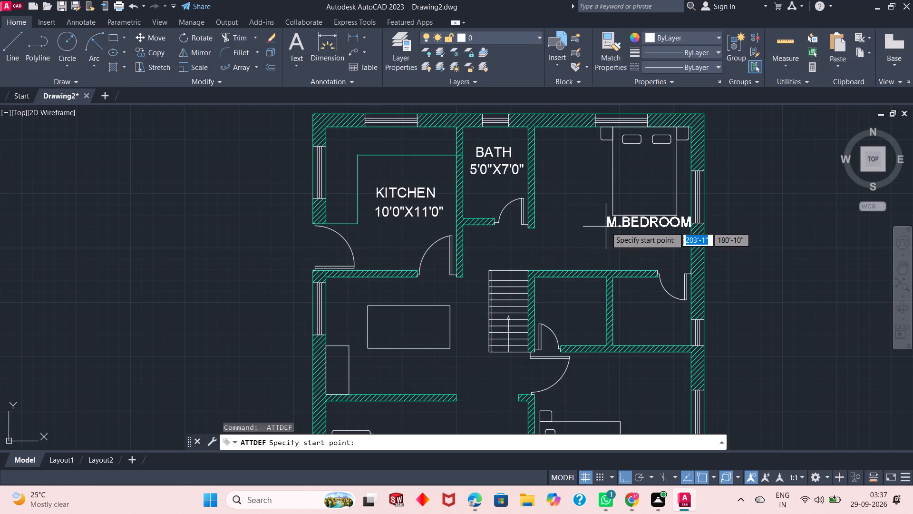
pyautogui.click(583, 237)
# Define a size attribute tagged 12'0"x11'0" and place it directly below the M.BEDROOM label, indented slightly from its start.
pyautogui.press('space')
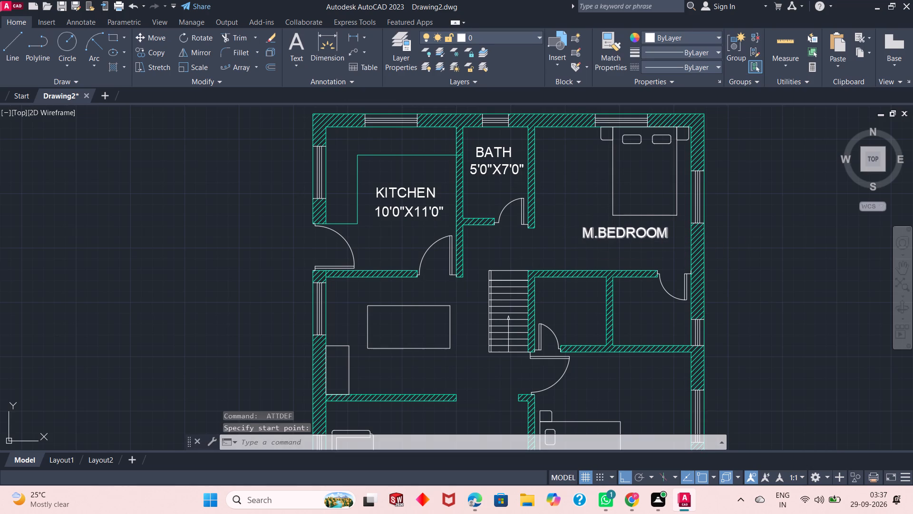
pyautogui.write('12\'0"x')
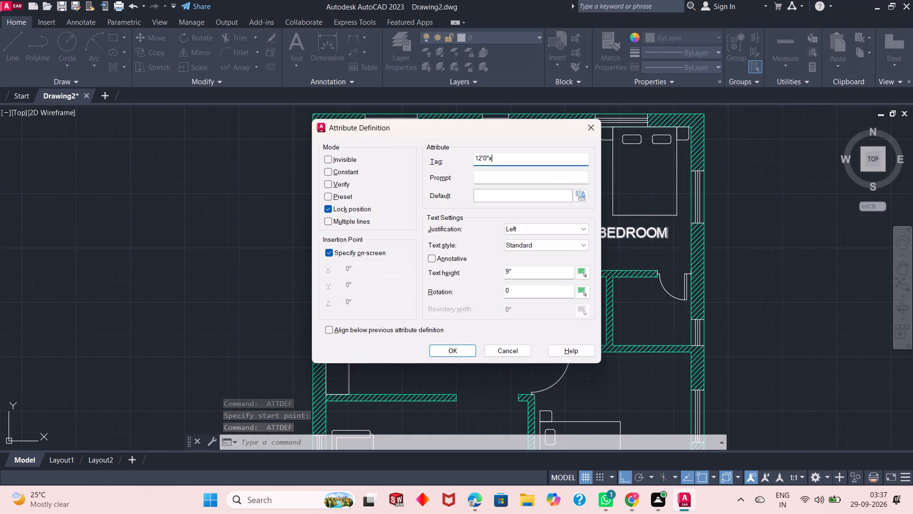
pyautogui.write('11\'0"')
pyautogui.press('Return')
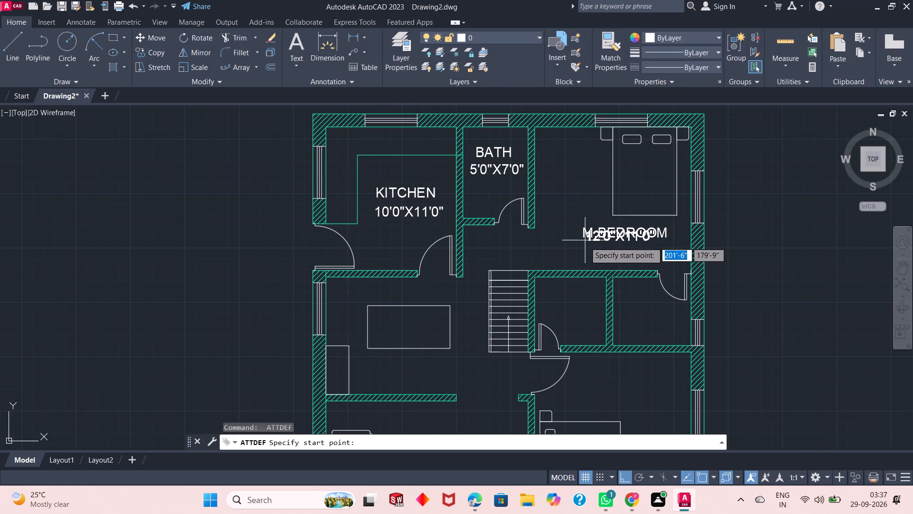
pyautogui.click(590, 254)
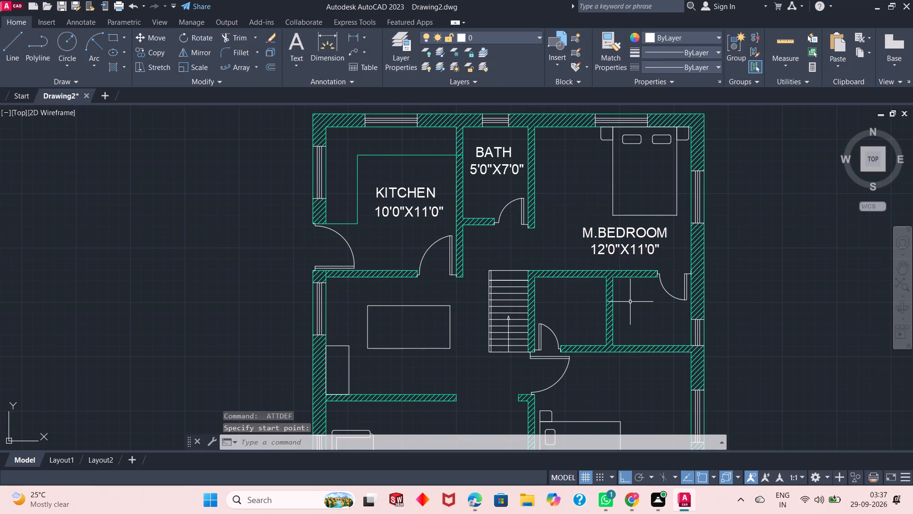
# Define an attribute tagged BATH and place it in the easternmost small room just south of the master bedroom.
pyautogui.press('space')
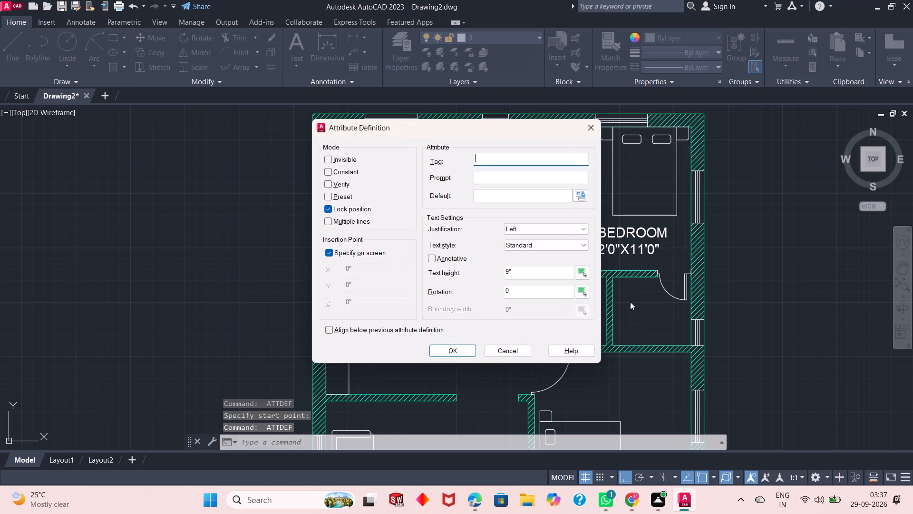
pyautogui.write('bath')
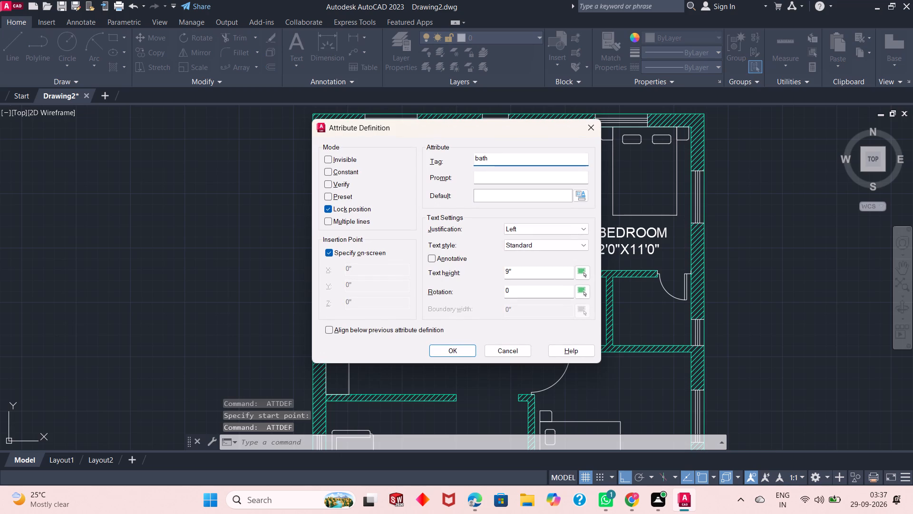
pyautogui.press('Return')
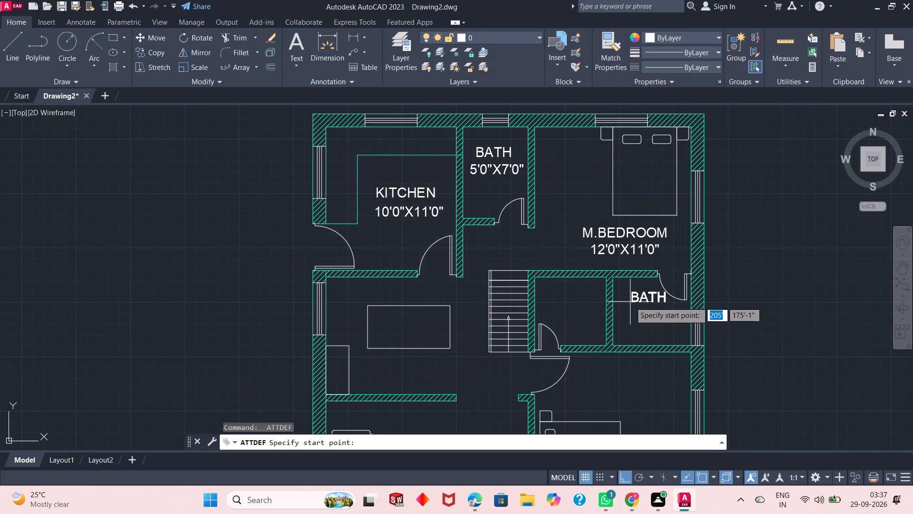
pyautogui.click(628, 304)
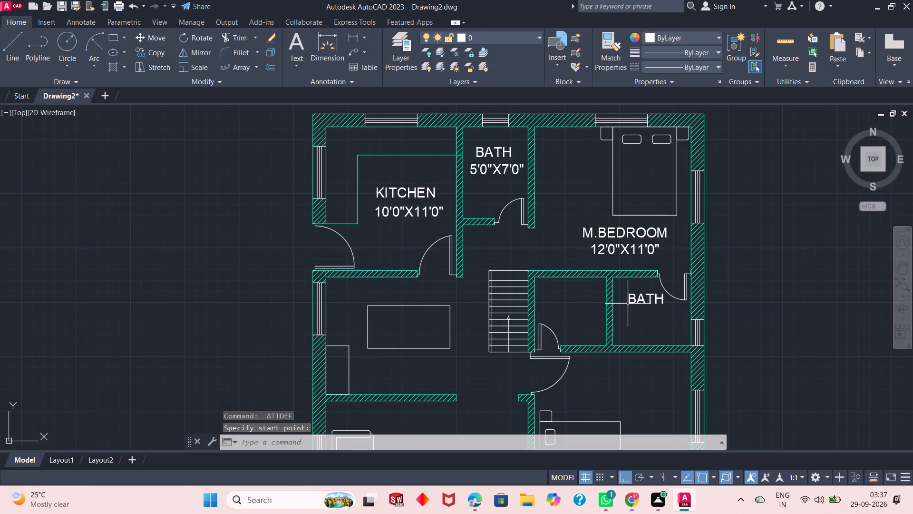
# Define a size attribute tagged 6'0"x5'3" and place it directly below the BATH label in the easternmost small room.
pyautogui.press('space')
pyautogui.write('6\'0"')
pyautogui.press('x')
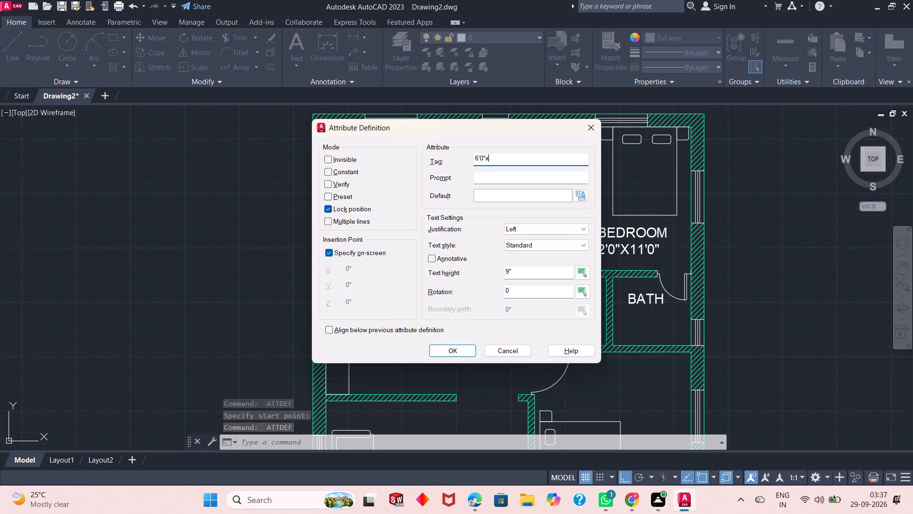
pyautogui.write("5'")
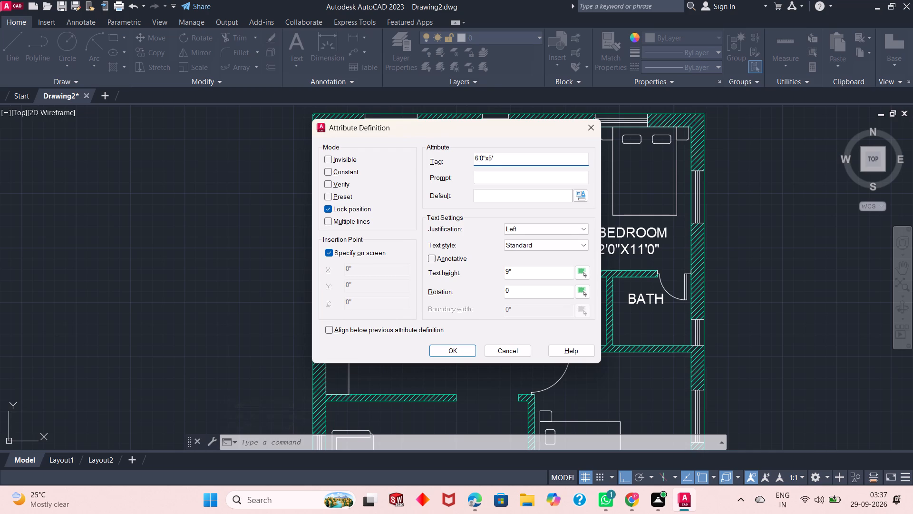
pyautogui.press('3')
pyautogui.hotkey('shift', '"')
pyautogui.press('Return')
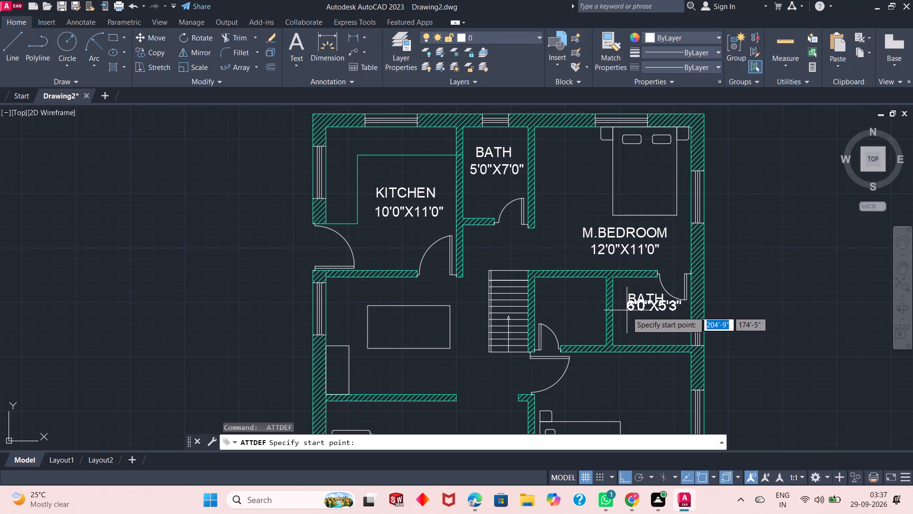
pyautogui.click(623, 319)
# Define an attribute tagged BATH and place it in the small room between the staircase and the 6'0"X5'3" bath.
pyautogui.press('space')
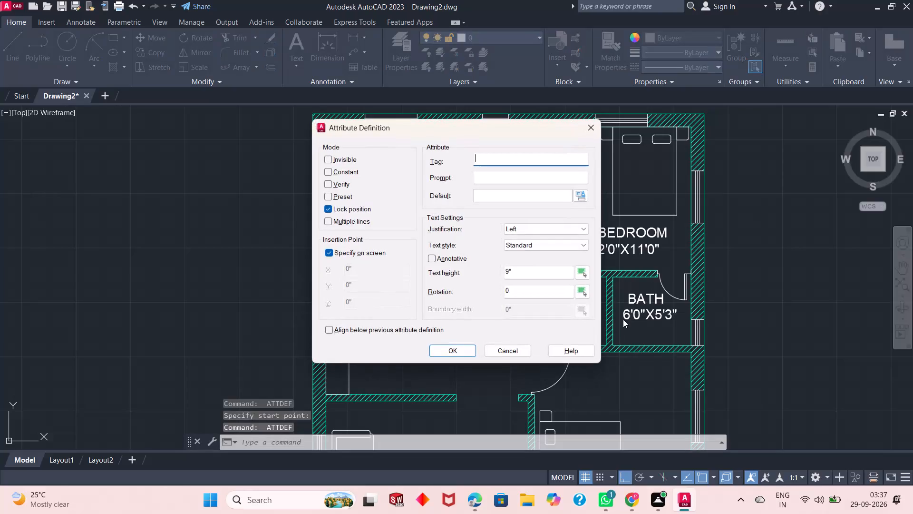
pyautogui.write('bath')
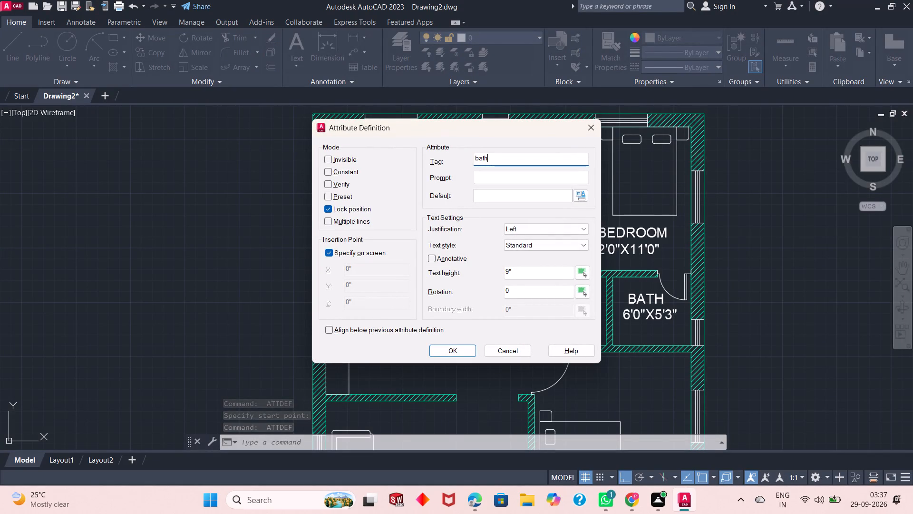
pyautogui.press('Return')
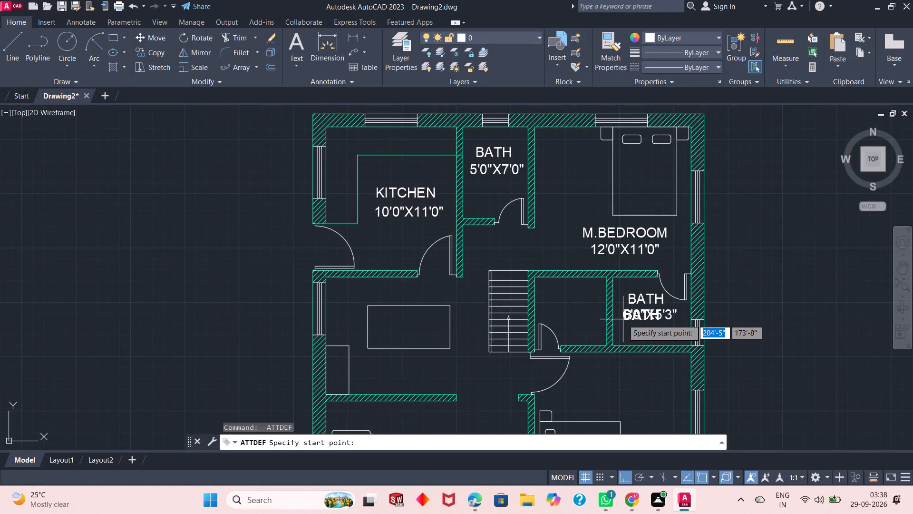
pyautogui.click(557, 299)
# Define a size attribute tagged 5'6"x5'3" and place it directly below the BATH label beside the staircase.
pyautogui.press('space')
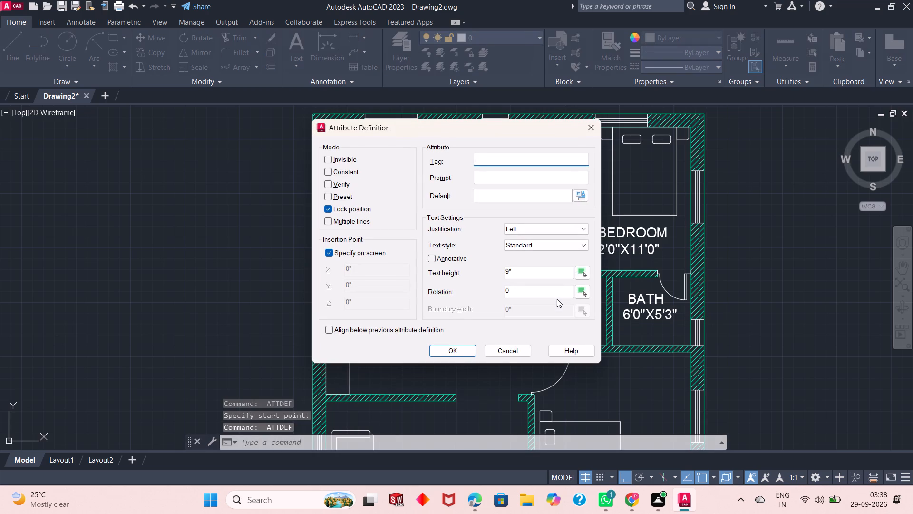
pyautogui.write("5'")
pyautogui.press('6')
pyautogui.hotkey('shift', '"')
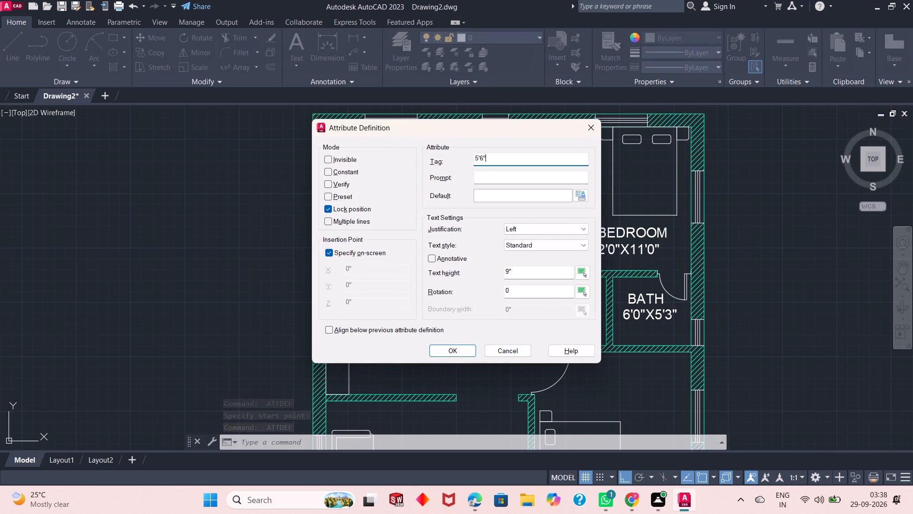
pyautogui.press('x')
pyautogui.write('5\'3"')
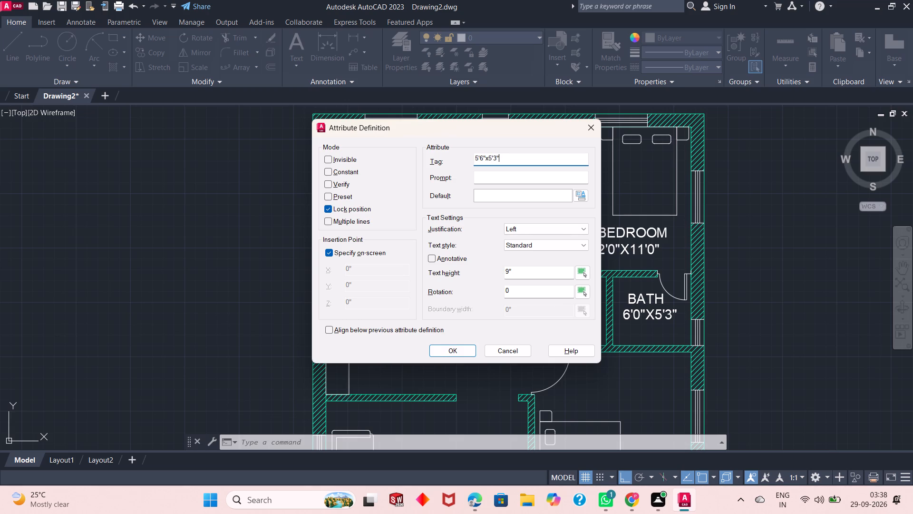
pyautogui.press('Return')
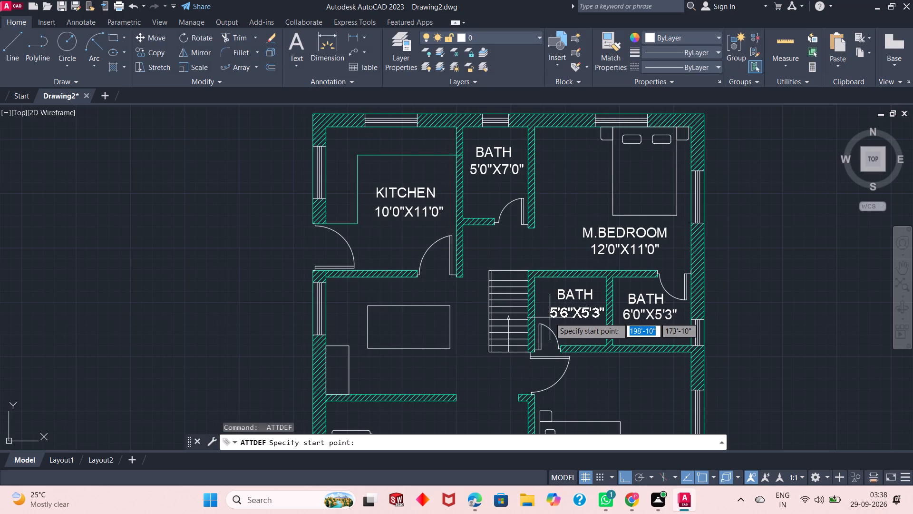
pyautogui.click(550, 317)
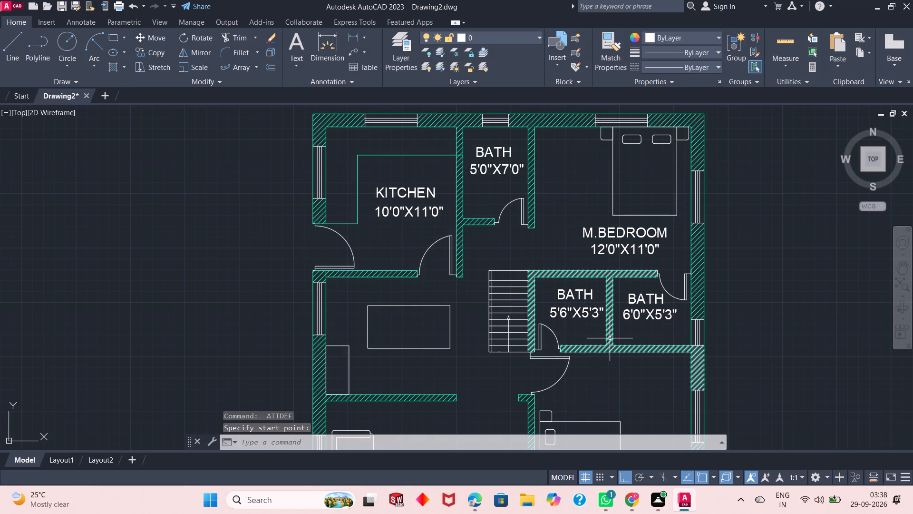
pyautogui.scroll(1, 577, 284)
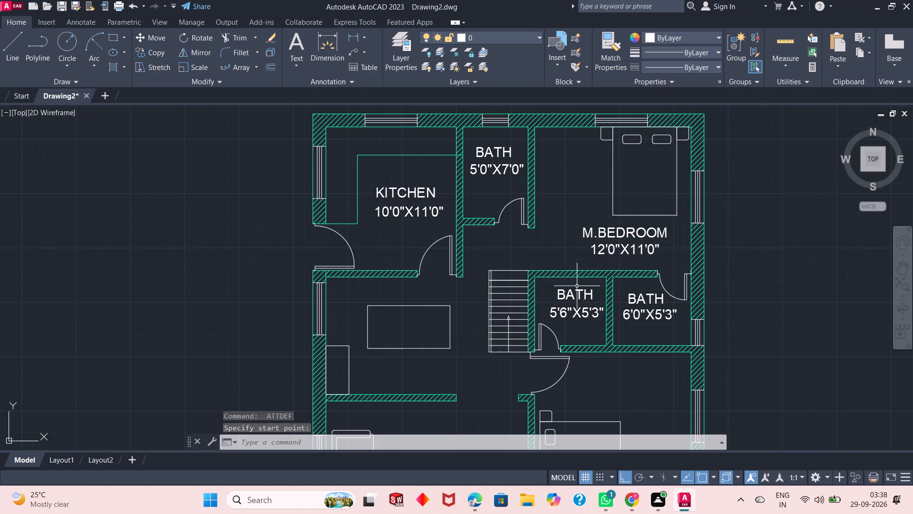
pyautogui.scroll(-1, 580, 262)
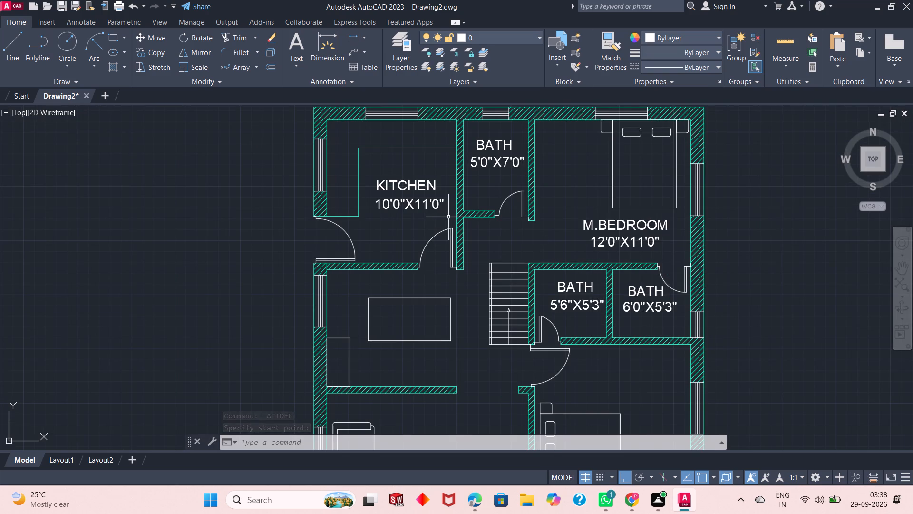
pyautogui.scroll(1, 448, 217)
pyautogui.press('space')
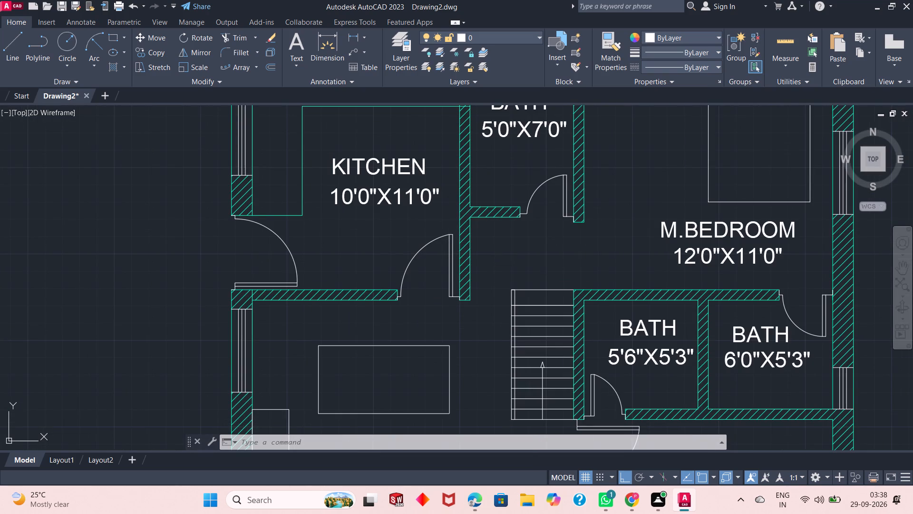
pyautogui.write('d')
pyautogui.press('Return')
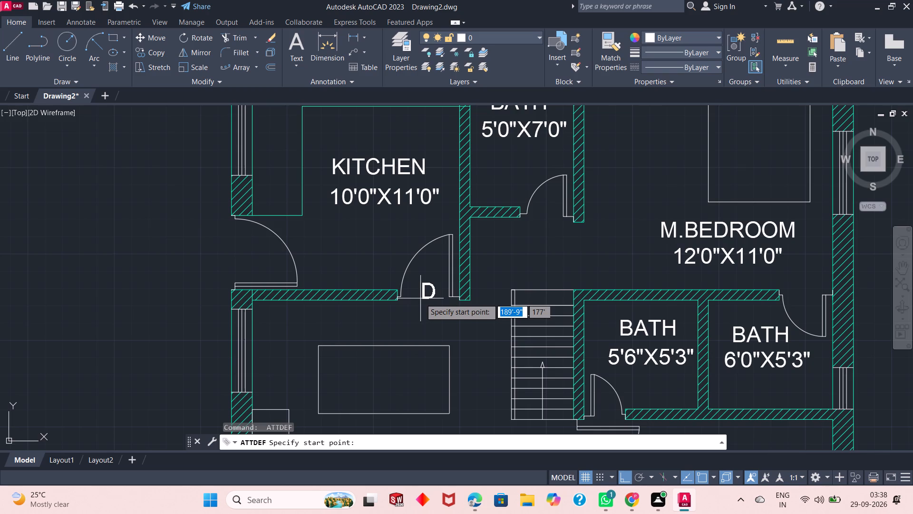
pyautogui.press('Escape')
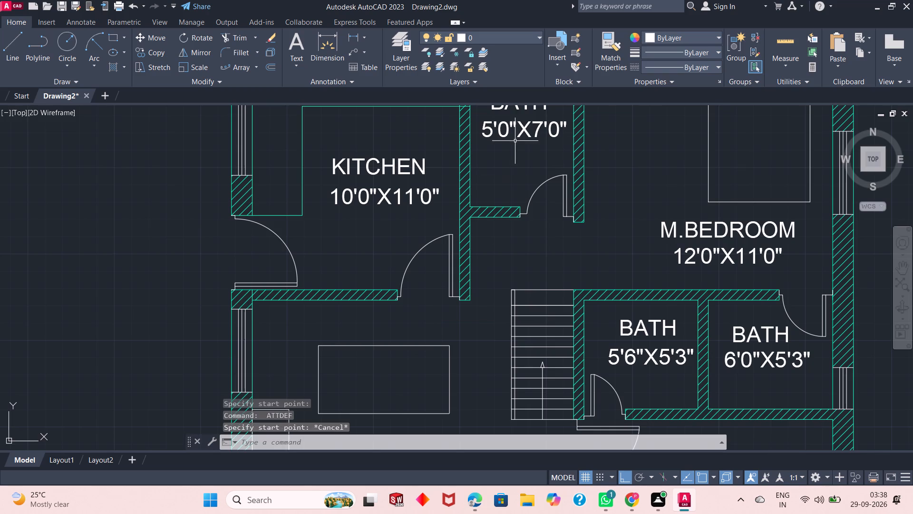
# Define an attribute tagged BEDROOM and place it above the bed in the middle east bedroom, south of the two small baths.
pyautogui.click(559, 82)
pyautogui.click(550, 93)
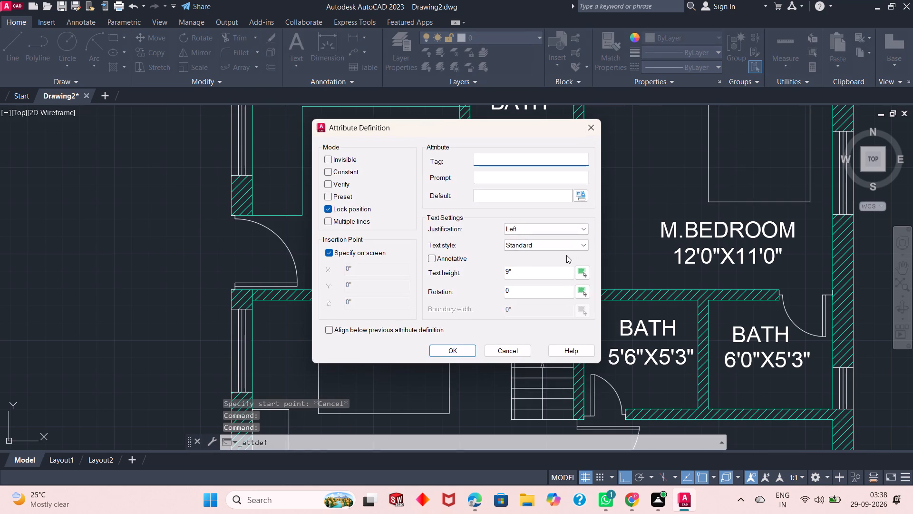
pyautogui.write('bedroom')
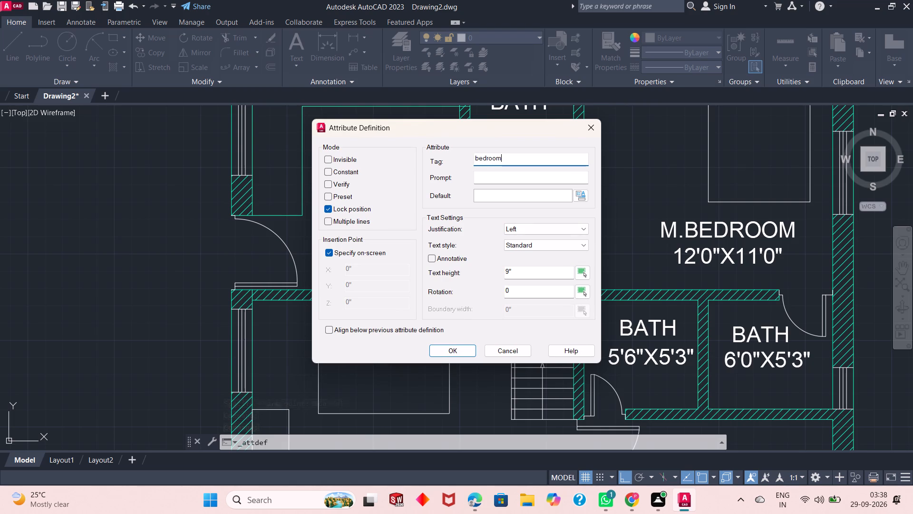
pyautogui.press('Return')
pyautogui.scroll(-2, 502, 172)
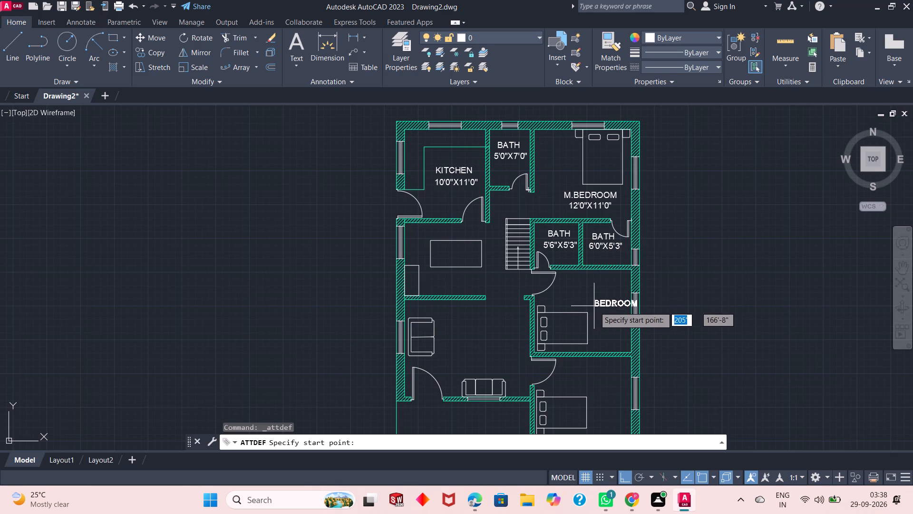
pyautogui.click(583, 294)
# Define a size attribute tagged 12'0"x10'0" and place it directly below the BEDROOM label, aligned with its start.
pyautogui.press('space')
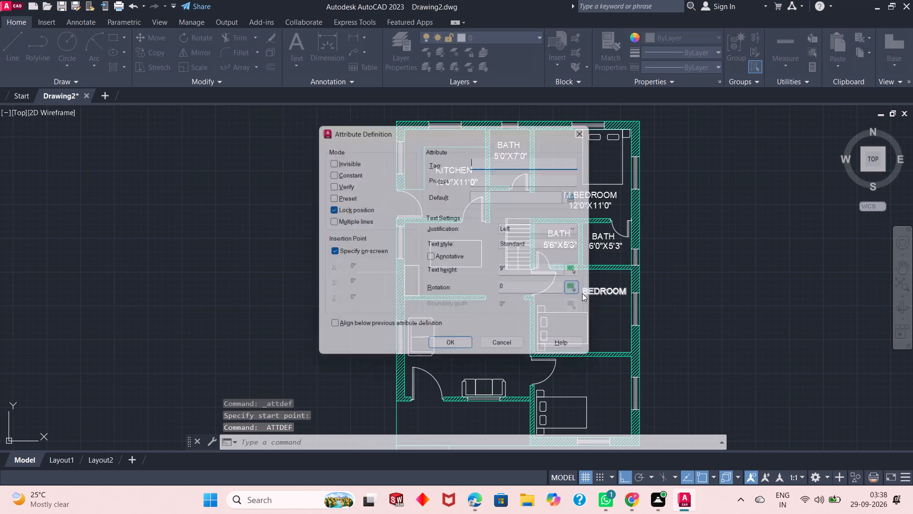
pyautogui.write('12\'0"')
pyautogui.press('x')
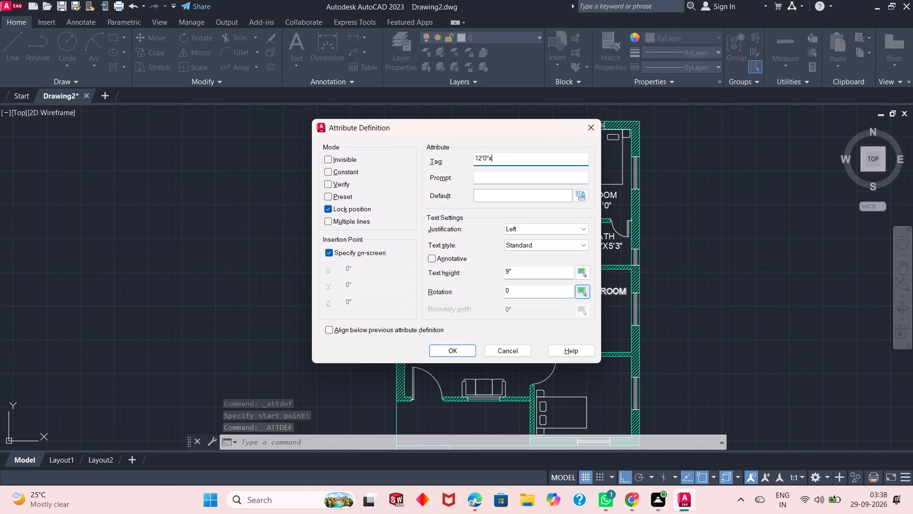
pyautogui.write('10\'0"')
pyautogui.press('Return')
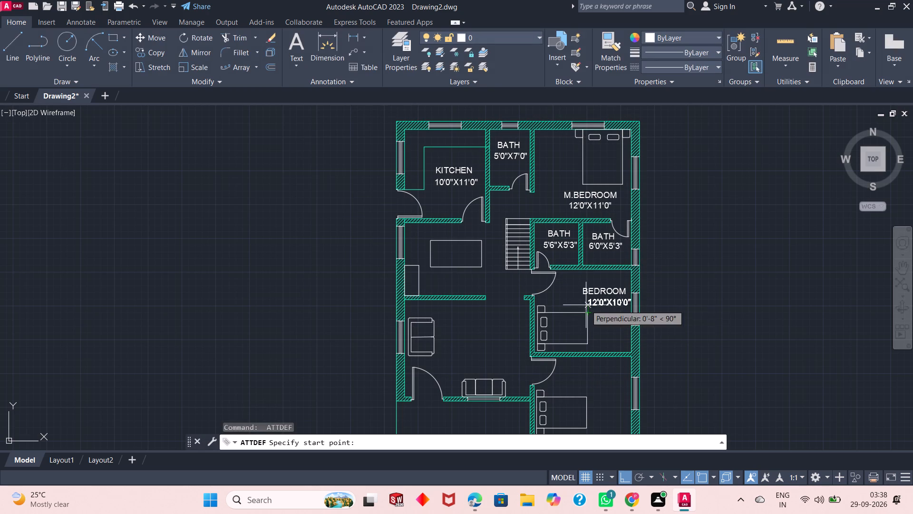
pyautogui.scroll(2, 578, 304)
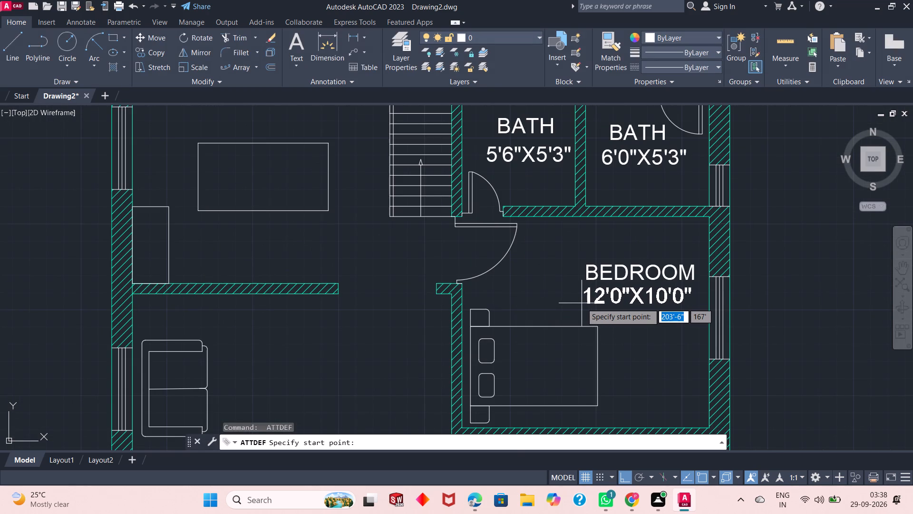
pyautogui.click(583, 303)
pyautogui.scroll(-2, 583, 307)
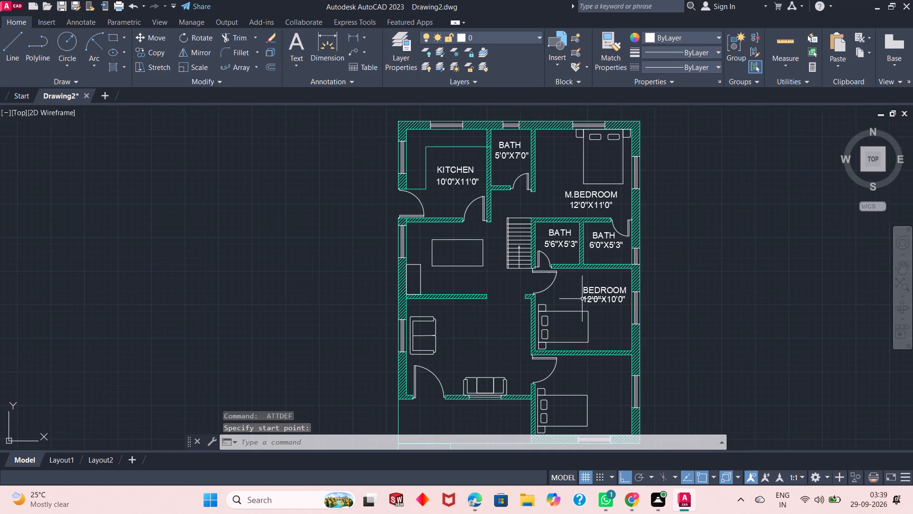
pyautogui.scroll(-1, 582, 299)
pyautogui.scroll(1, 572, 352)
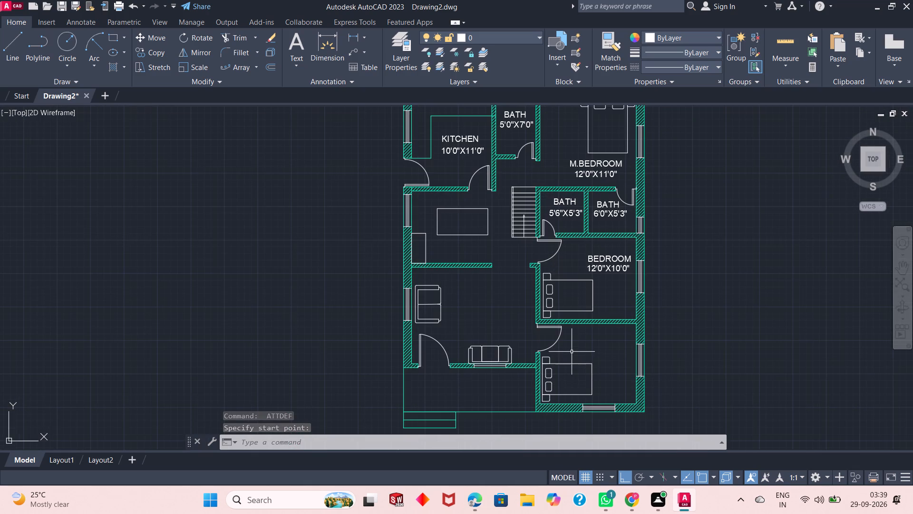
# Define an attribute tagged BEDROOM and place it above the bed in the southernmost east bedroom.
pyautogui.press('space')
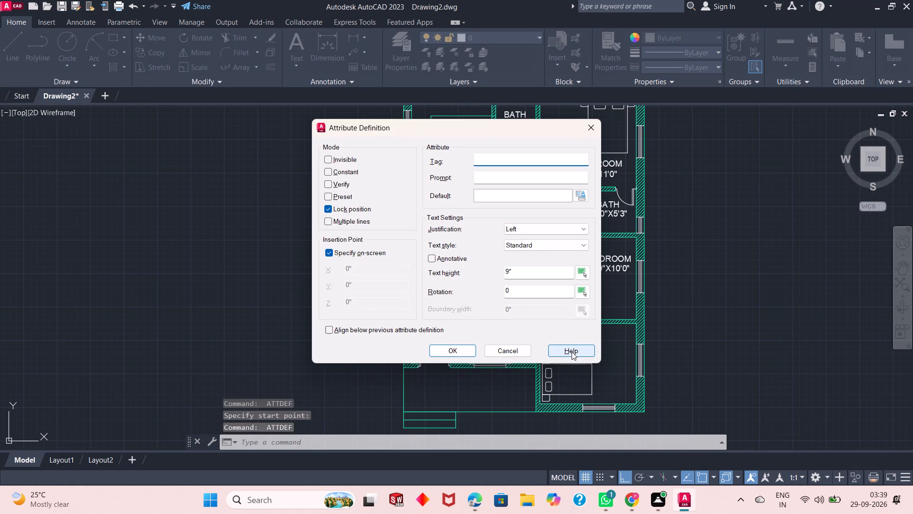
pyautogui.write('bedroom')
pyautogui.press('Return')
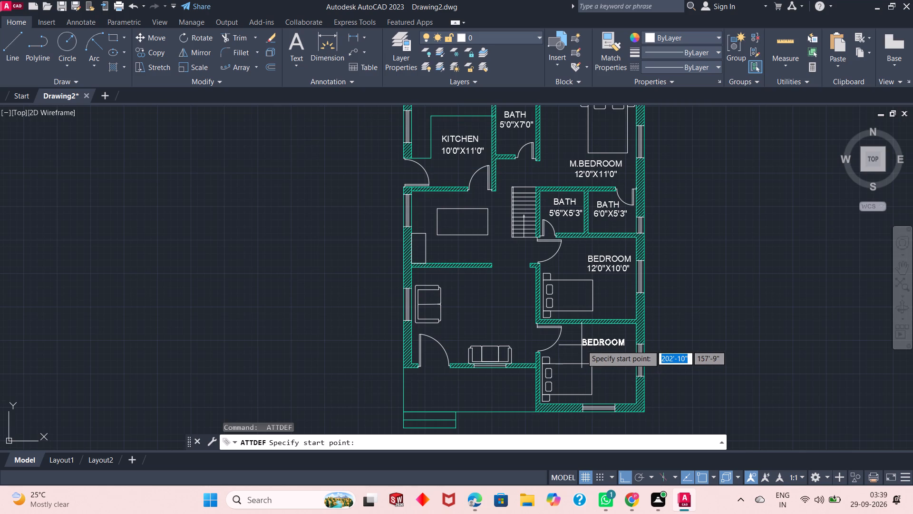
pyautogui.click(583, 345)
# Define a size attribute tagged 12'0"x10'0" and place it directly below the southernmost BEDROOM label, aligned with its start.
pyautogui.press('space')
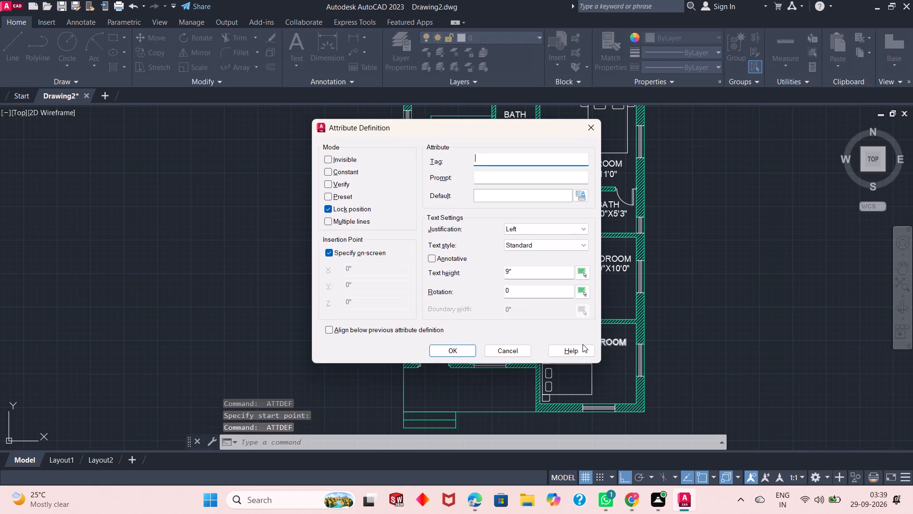
pyautogui.write('12\'0"x')
pyautogui.write('10\'0"')
pyautogui.press('Return')
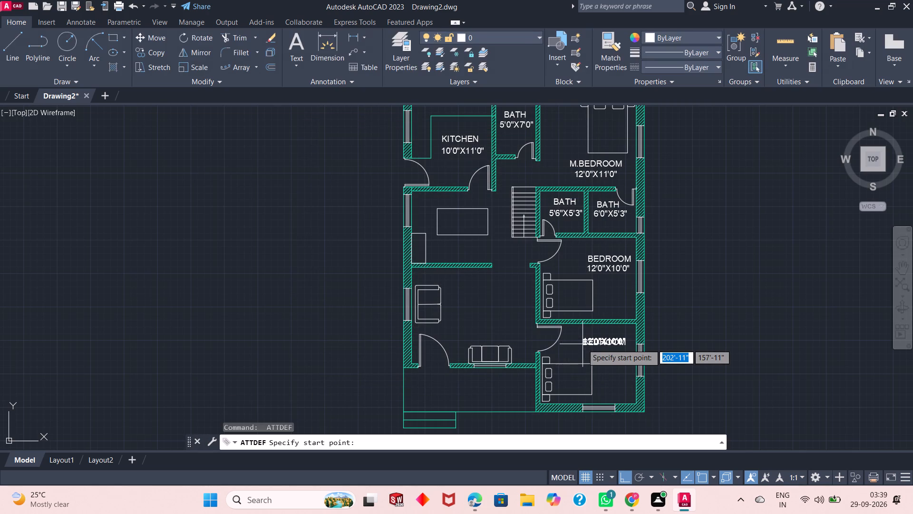
pyautogui.scroll(2, 583, 344)
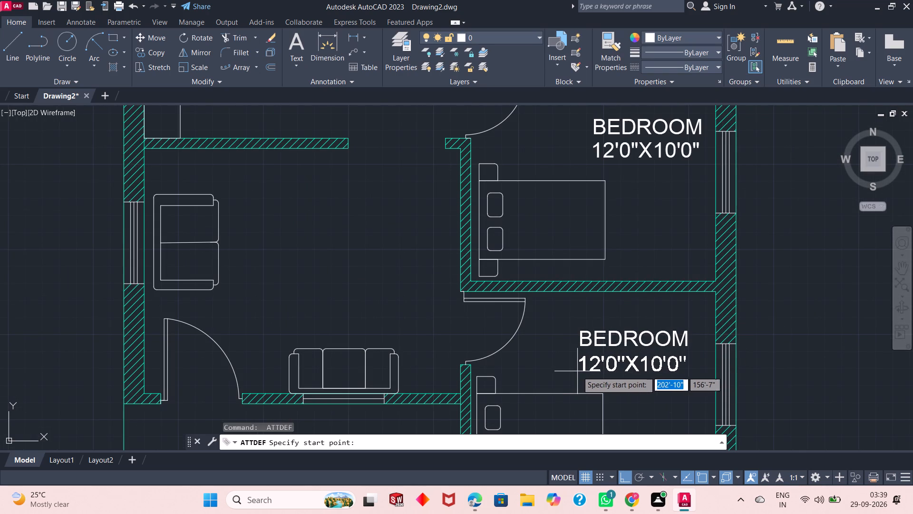
pyautogui.click(577, 371)
# Define an attribute tagged SITOUT and place it in the open porch area beside the entrance steps, south of the sofa room.
pyautogui.scroll(-2, 593, 337)
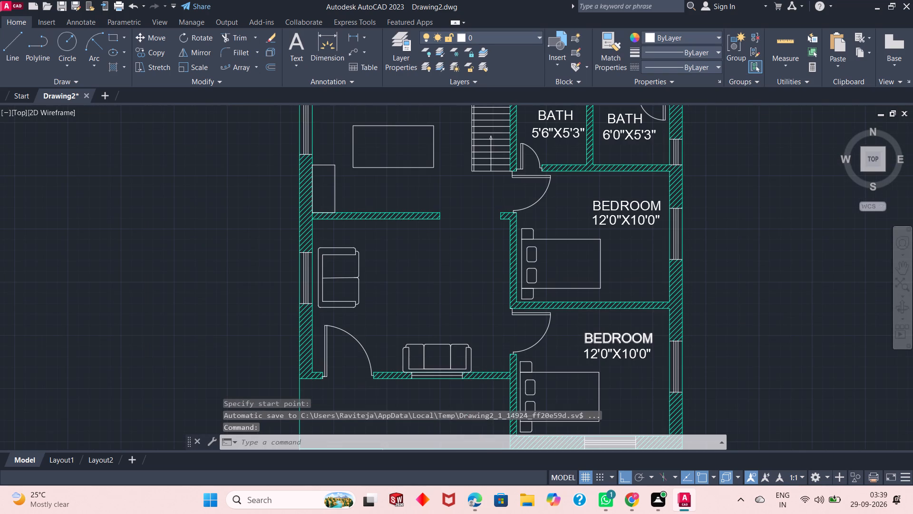
pyautogui.scroll(-1, 492, 379)
pyautogui.scroll(1, 488, 387)
pyautogui.press('space')
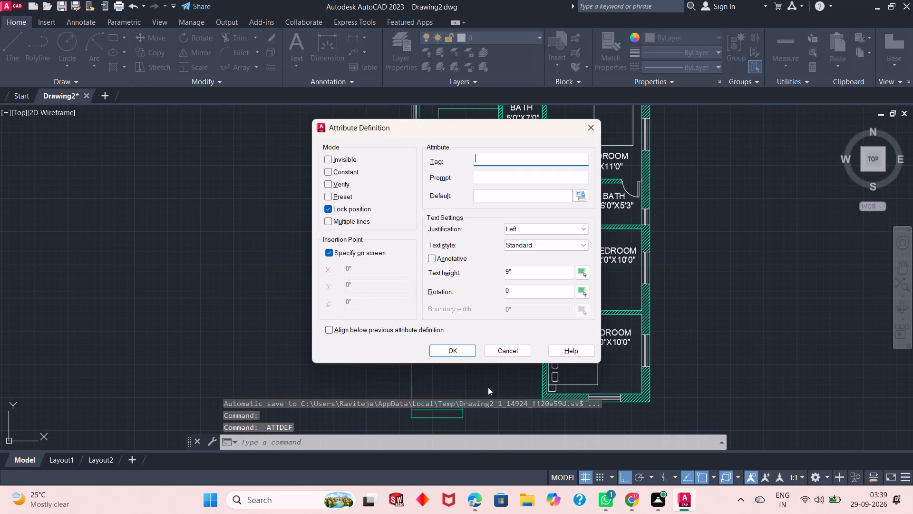
pyautogui.write('sitouy')
pyautogui.press('BackSpace')
pyautogui.press('t')
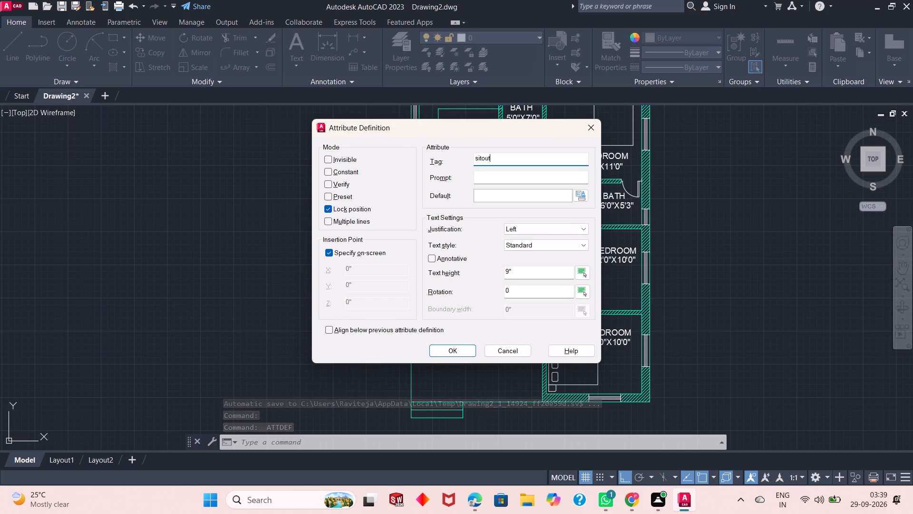
pyautogui.press('Return')
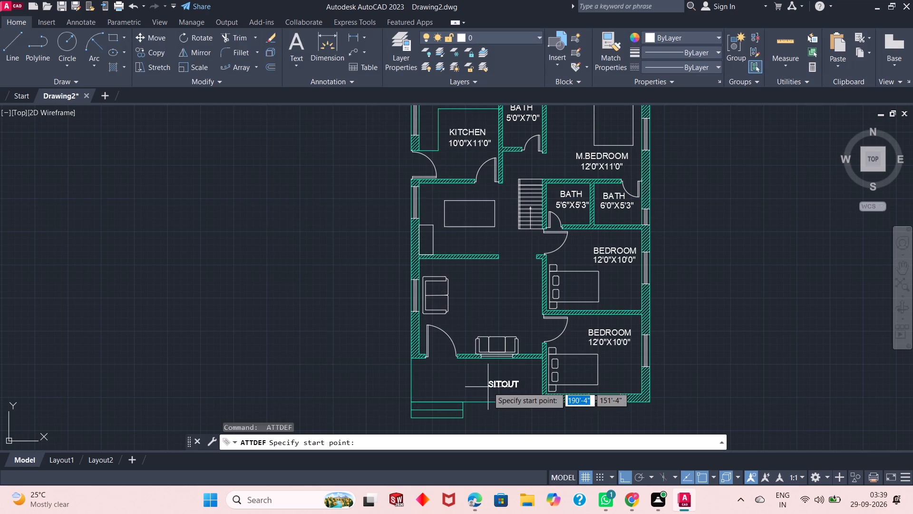
pyautogui.click(464, 377)
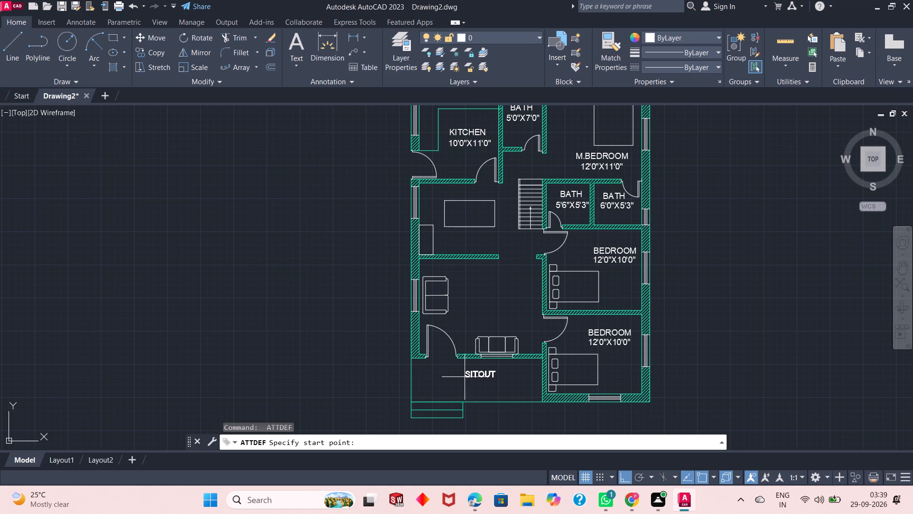
# Define a size attribute tagged 15'9"x5'0" and place it directly below the SITOUT label.
pyautogui.press('space')
pyautogui.write('15\'9"x')
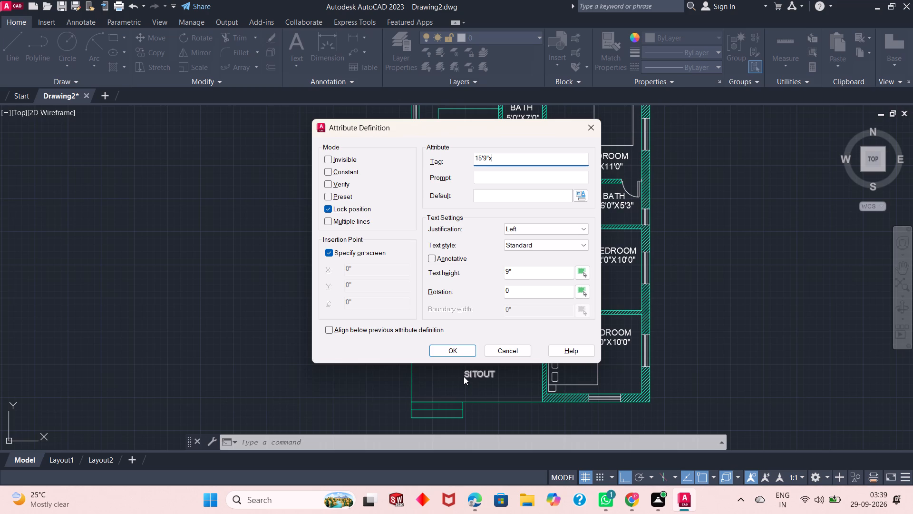
pyautogui.write('5\'0"')
pyautogui.press('Return')
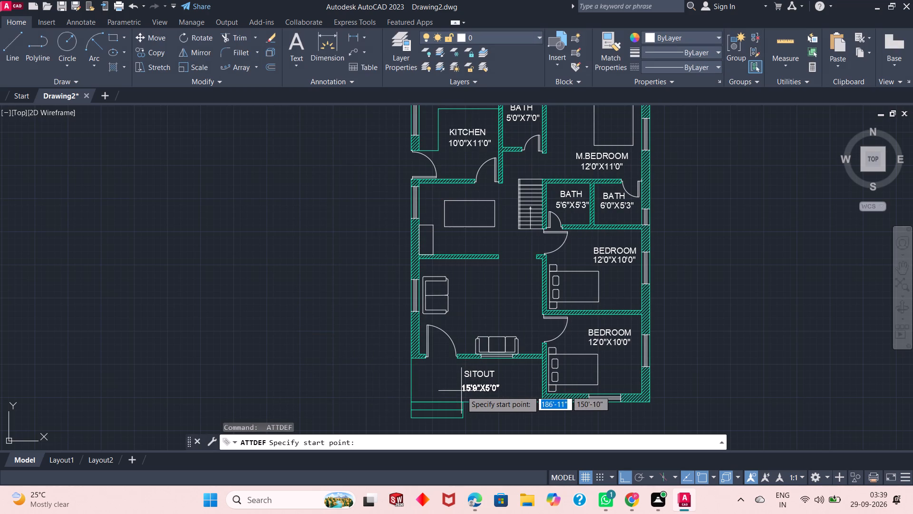
pyautogui.click(461, 388)
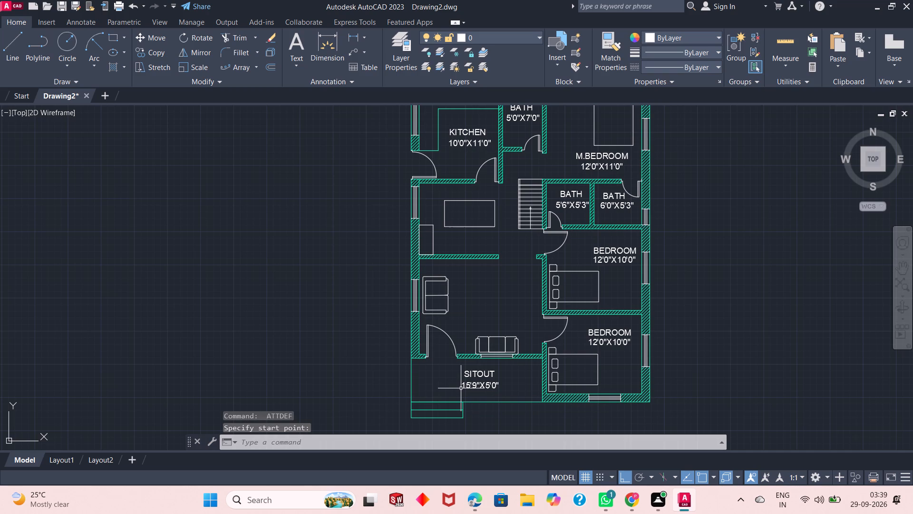
# Define an attribute tagged LIVING and place it near the middle of the room with the two sofas.
pyautogui.press('space')
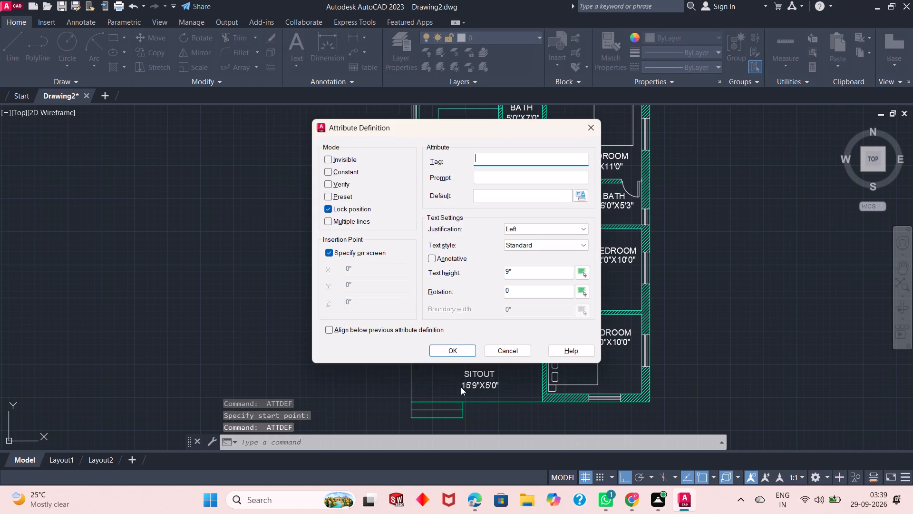
pyautogui.write('living')
pyautogui.press('Return')
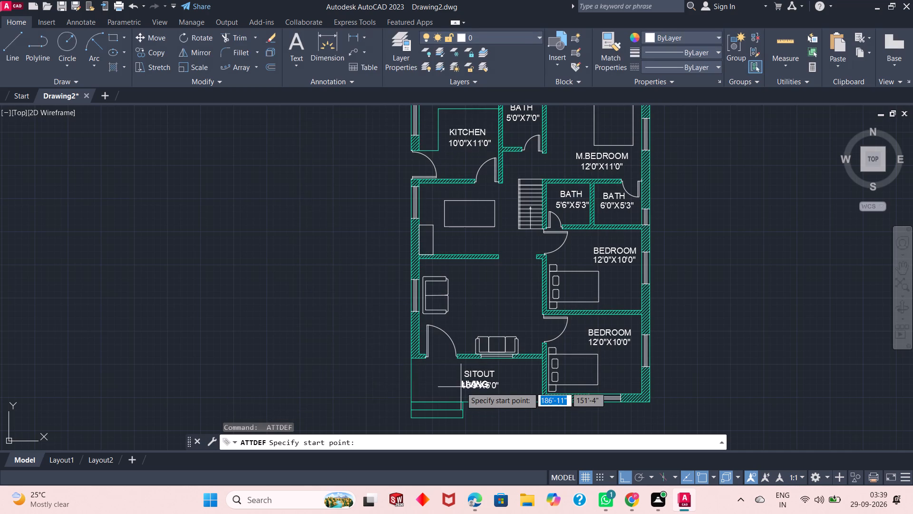
pyautogui.click(479, 300)
# Define a size attribute tagged 15'9"x12'0" and place it directly below the LIVING label.
pyautogui.press('space')
pyautogui.write("15'")
pyautogui.write('9"')
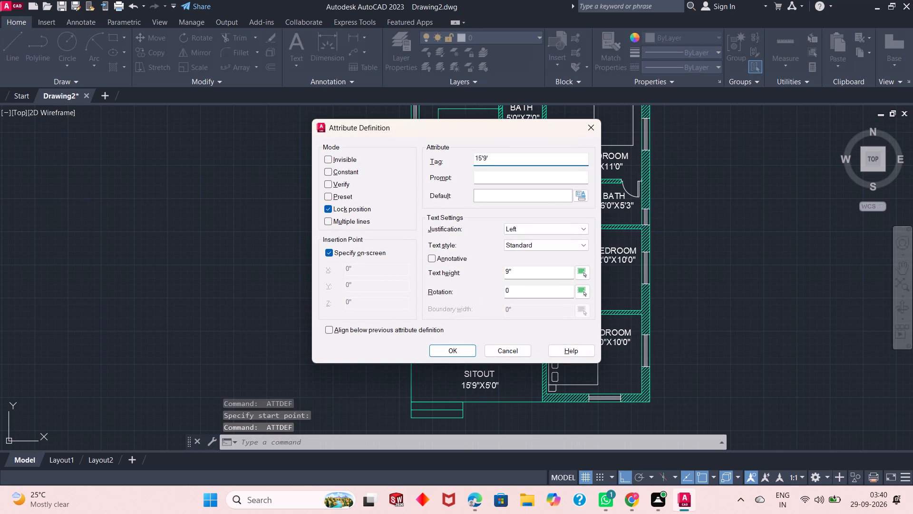
pyautogui.press('x')
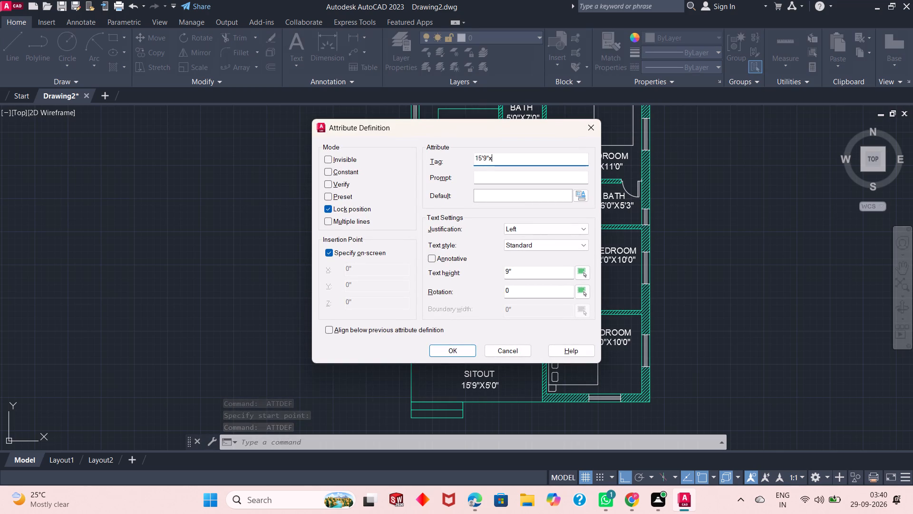
pyautogui.write('12\'0"')
pyautogui.press('Return')
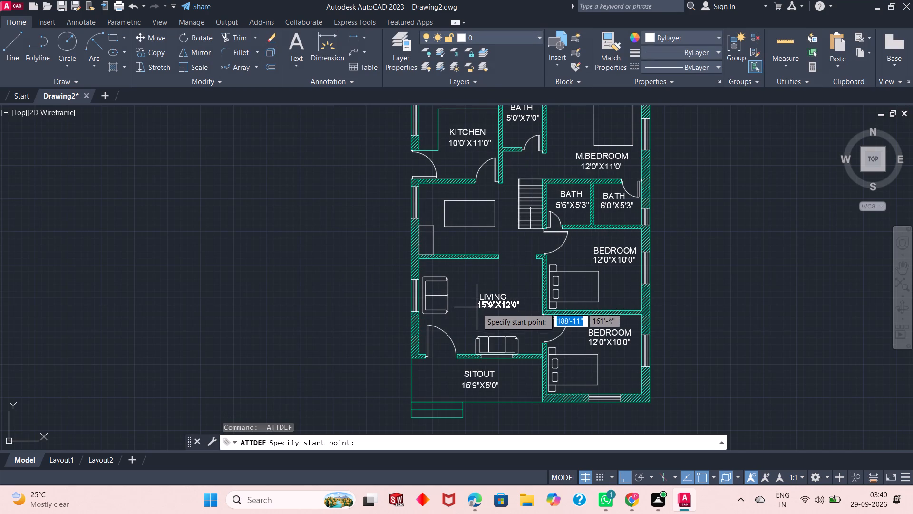
pyautogui.click(477, 312)
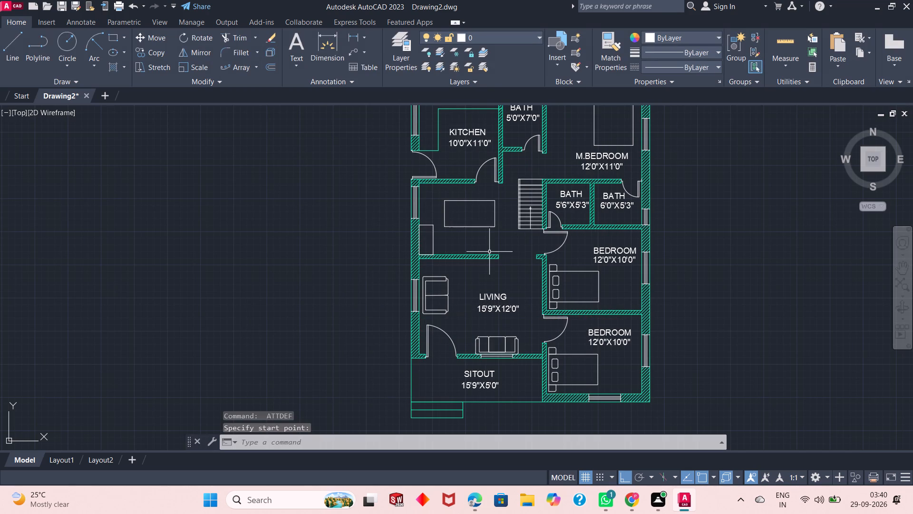
# Define an attribute tagged ARCH and place it in the wall opening on the north side of the living room.
pyautogui.press('space')
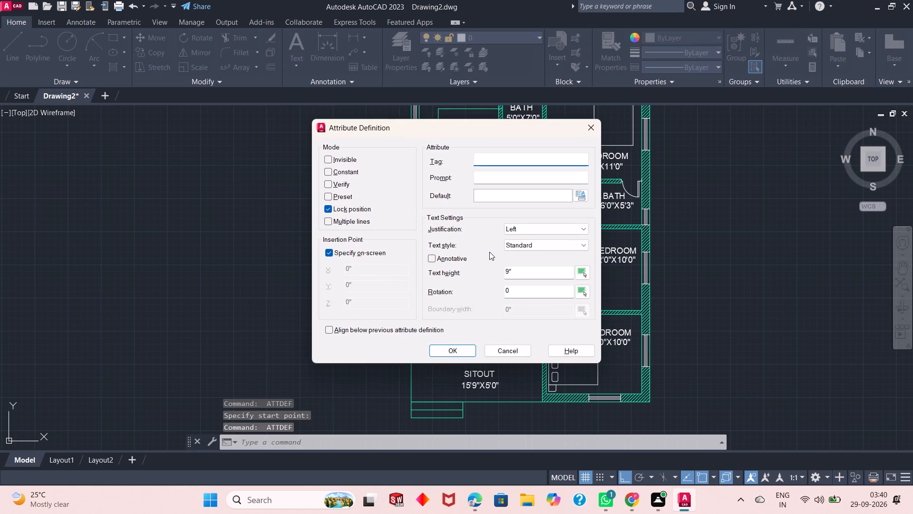
pyautogui.write('arch')
pyautogui.press('Return')
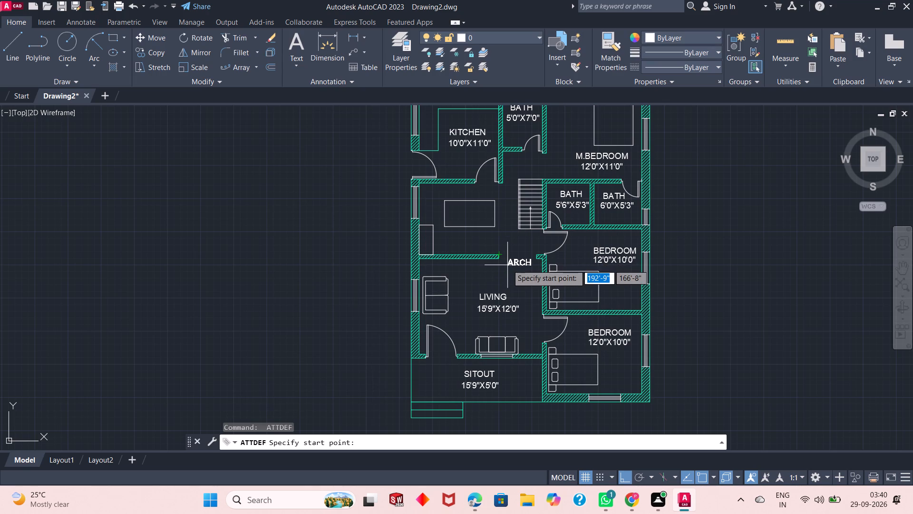
pyautogui.scroll(4, 507, 263)
pyautogui.click(494, 240)
# Define an attribute tagged DINING and place it inside the upper part of the table rectangle, west of the staircase.
pyautogui.scroll(-1, 487, 277)
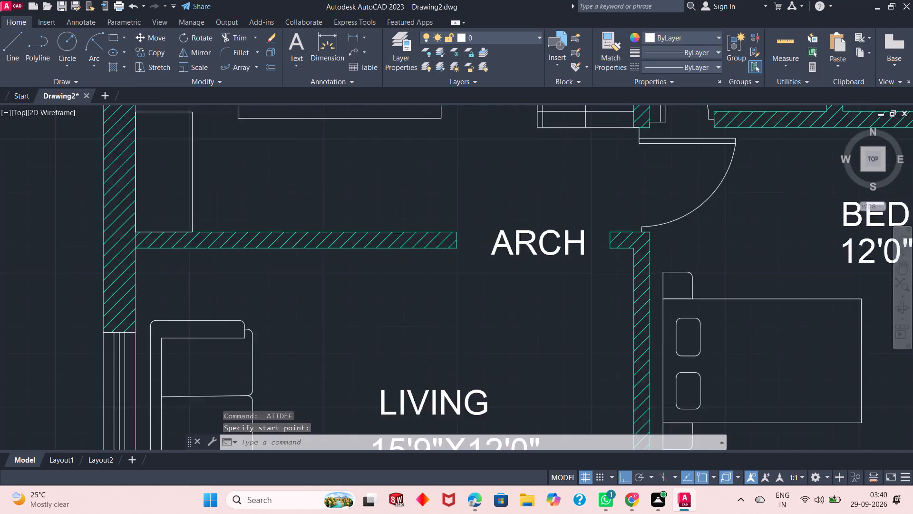
pyautogui.scroll(-3, 487, 277)
pyautogui.press('space')
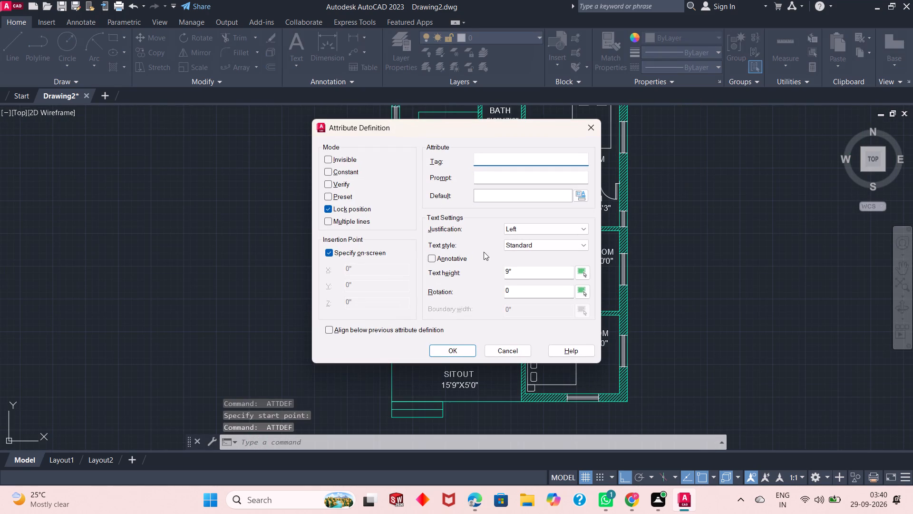
pyautogui.write('dining')
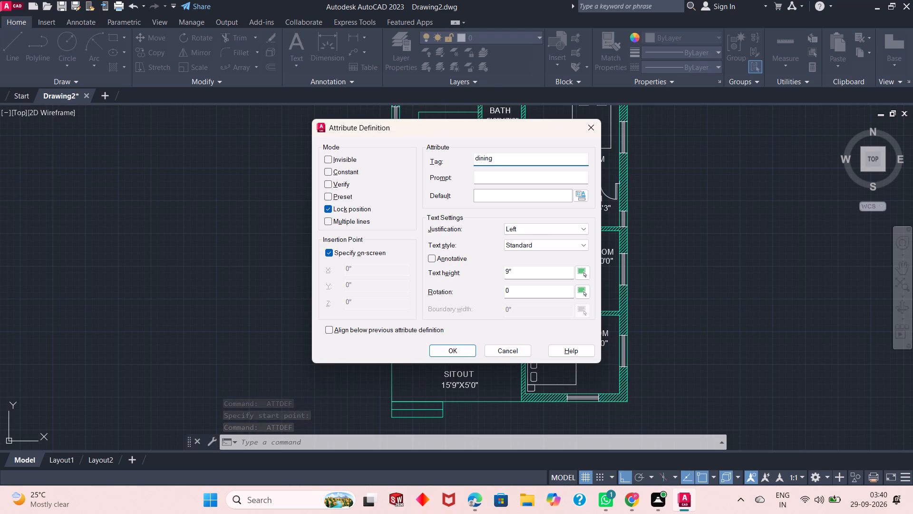
pyautogui.press('space')
pyautogui.press('BackSpace')
pyautogui.press('Return')
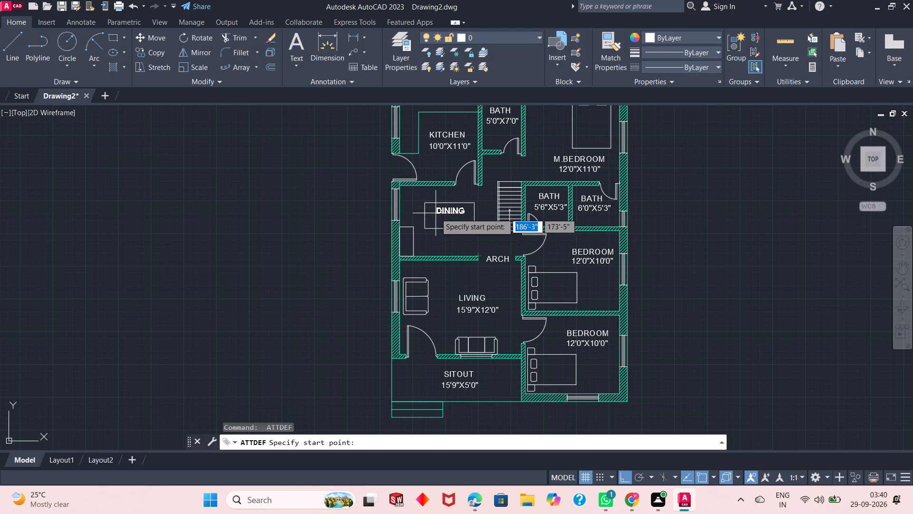
pyautogui.click(436, 213)
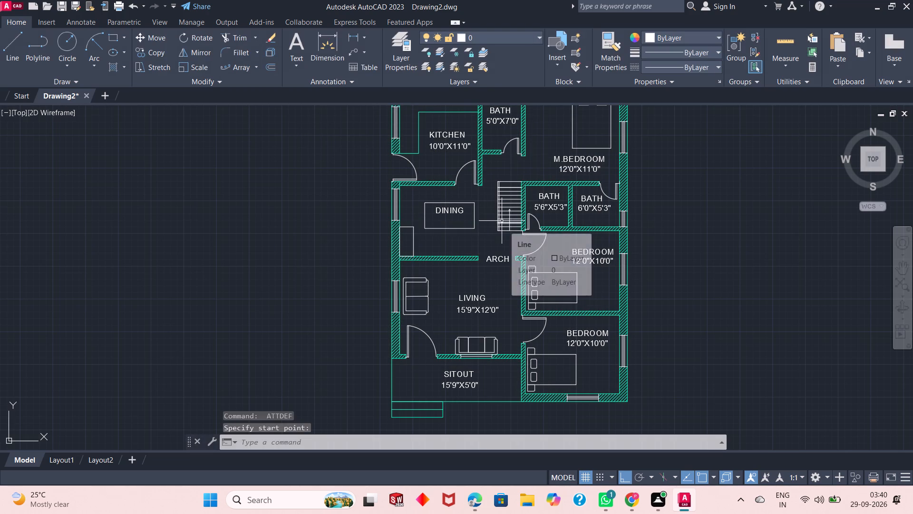
# Define a size attribute tagged 15'0"x9'0" and place it directly below the DINING label inside the table rectangle.
pyautogui.press('space')
pyautogui.write('15\'0"x')
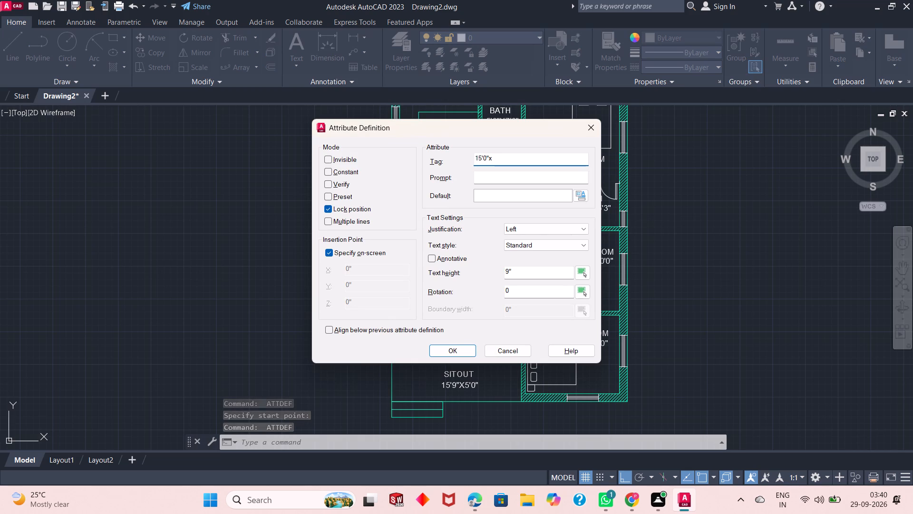
pyautogui.write('9\'0"')
pyautogui.press('Return')
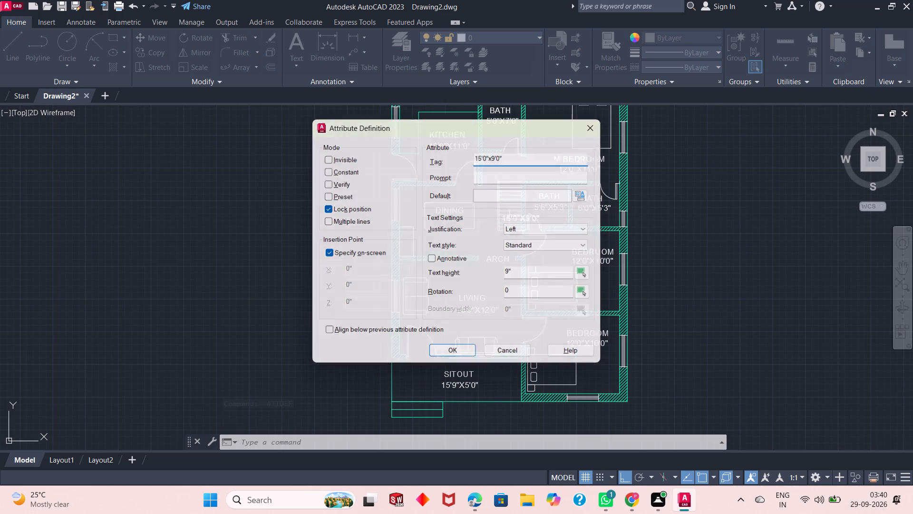
pyautogui.scroll(1, 502, 221)
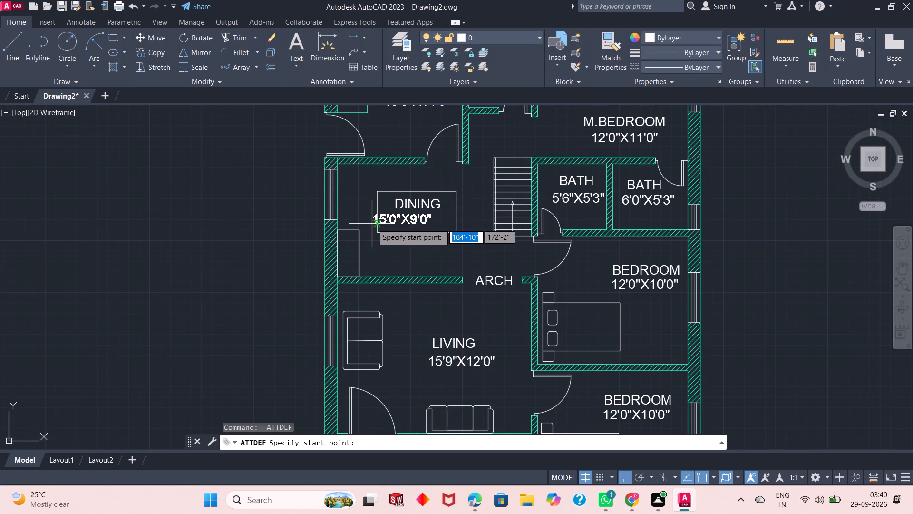
pyautogui.click(389, 222)
# Define an attribute tagged POOJA and place it beside the small rectangle on the west wall, below the dining table.
pyautogui.press('space')
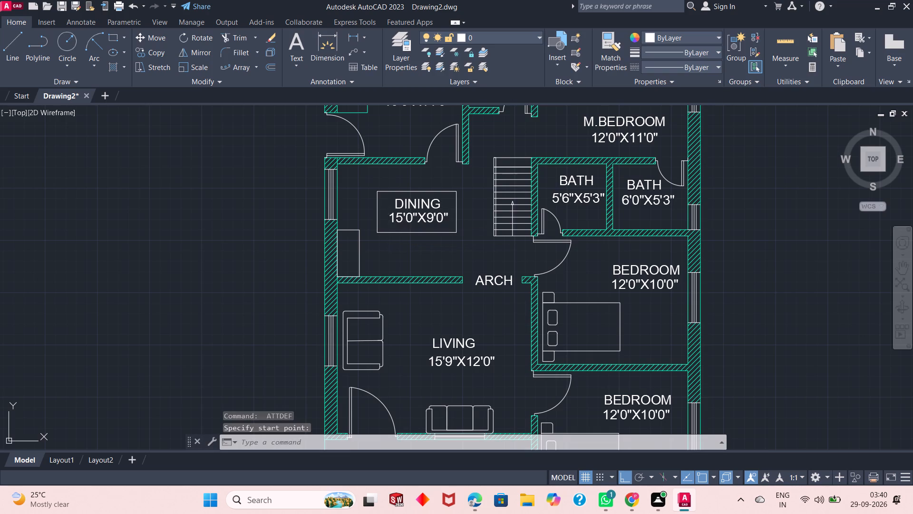
pyautogui.write('poo')
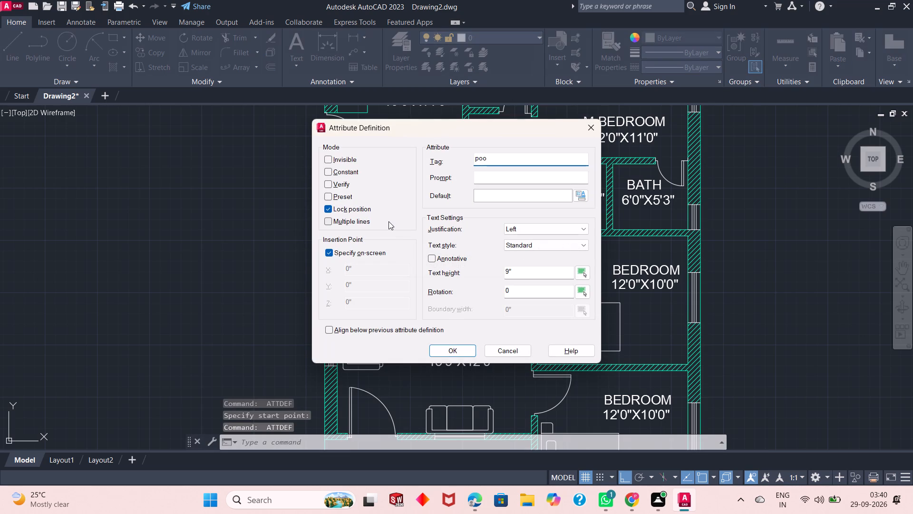
pyautogui.write('ja')
pyautogui.press('Return')
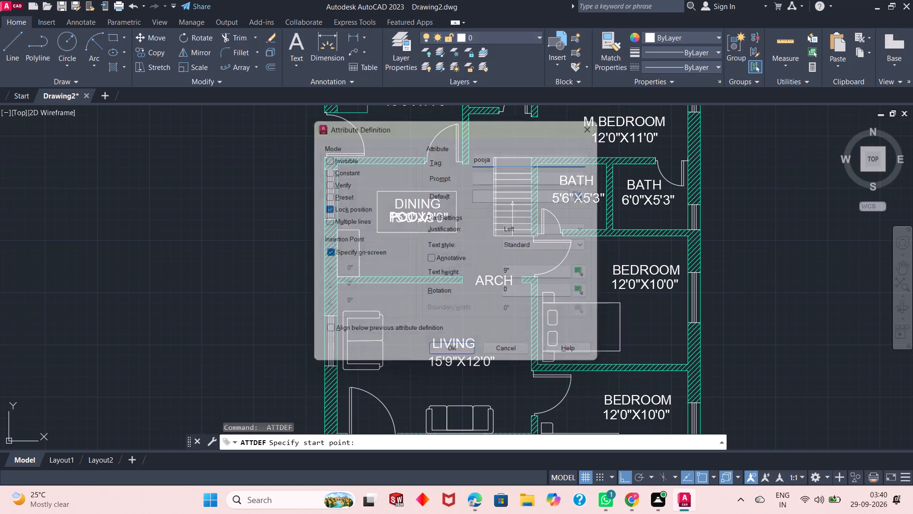
pyautogui.click(379, 259)
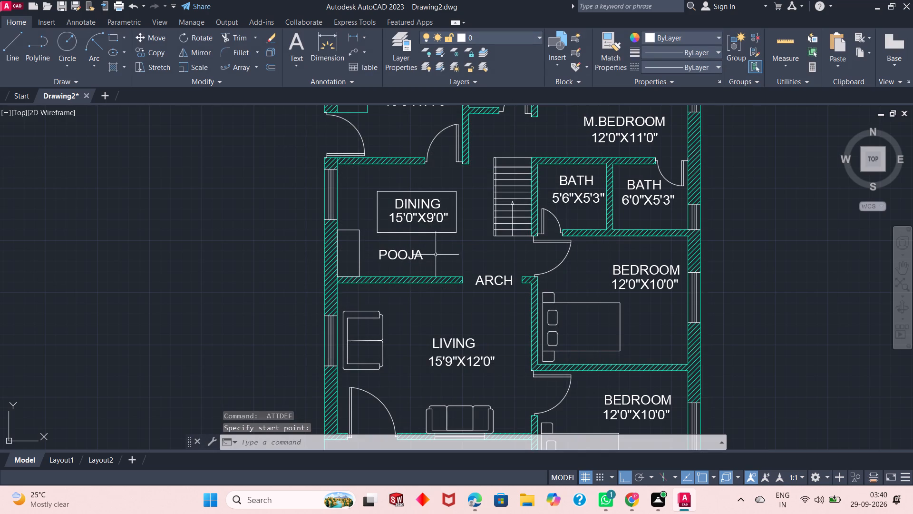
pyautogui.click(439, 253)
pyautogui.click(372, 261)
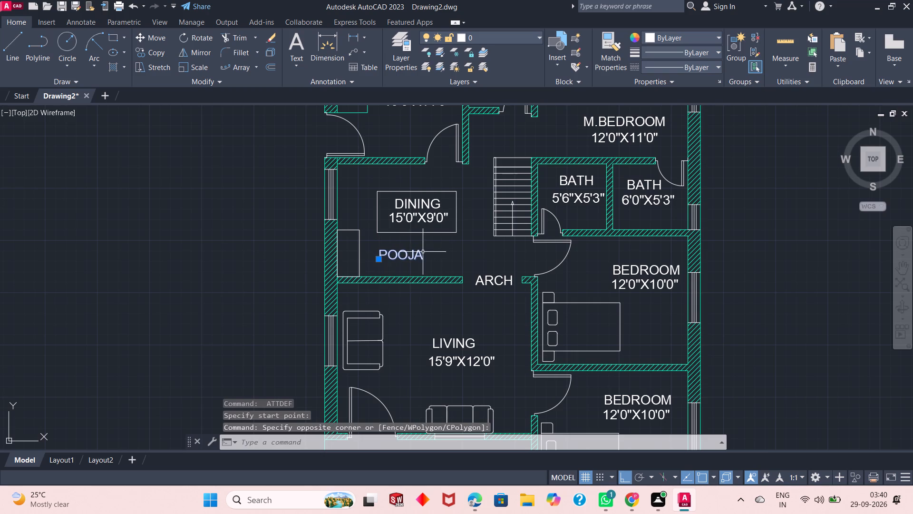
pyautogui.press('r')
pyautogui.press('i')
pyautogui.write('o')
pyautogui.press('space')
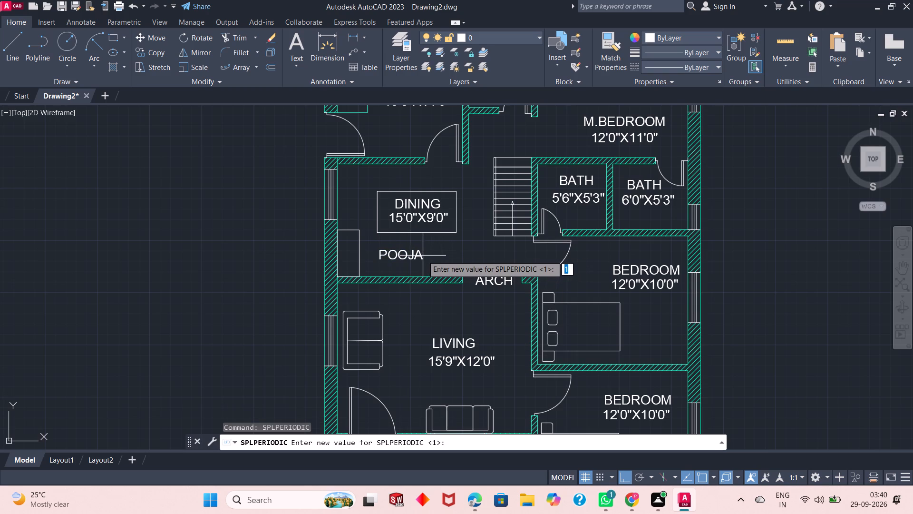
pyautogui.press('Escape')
# Rotate the POOJA label 90° so it reads vertically.
pyautogui.click(423, 256)
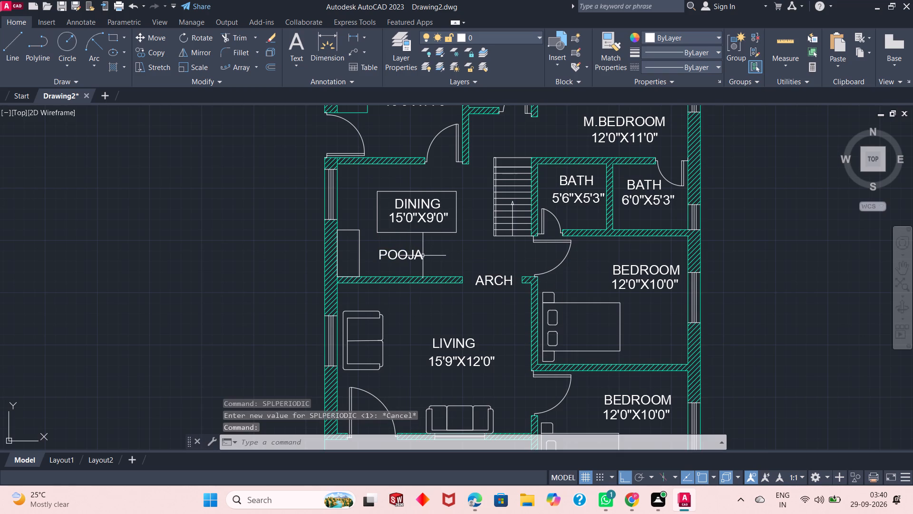
pyautogui.write('ro')
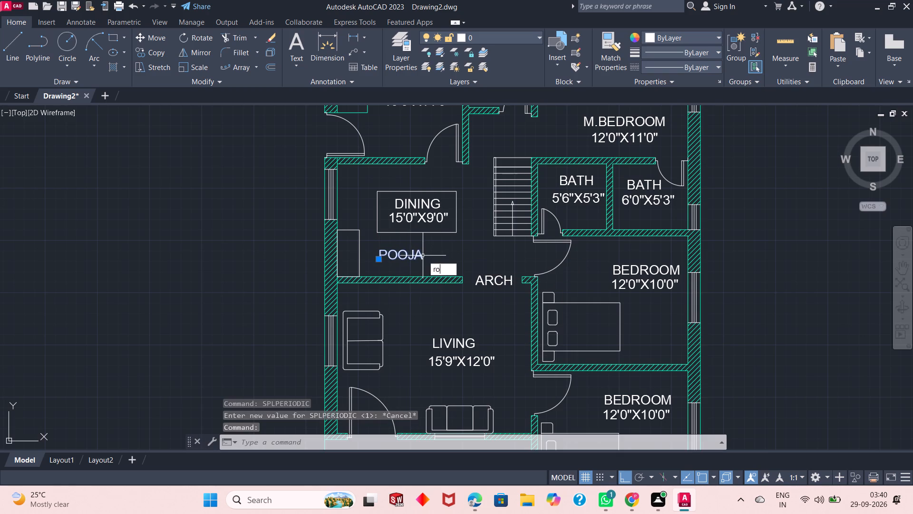
pyautogui.press('space')
pyautogui.click(421, 260)
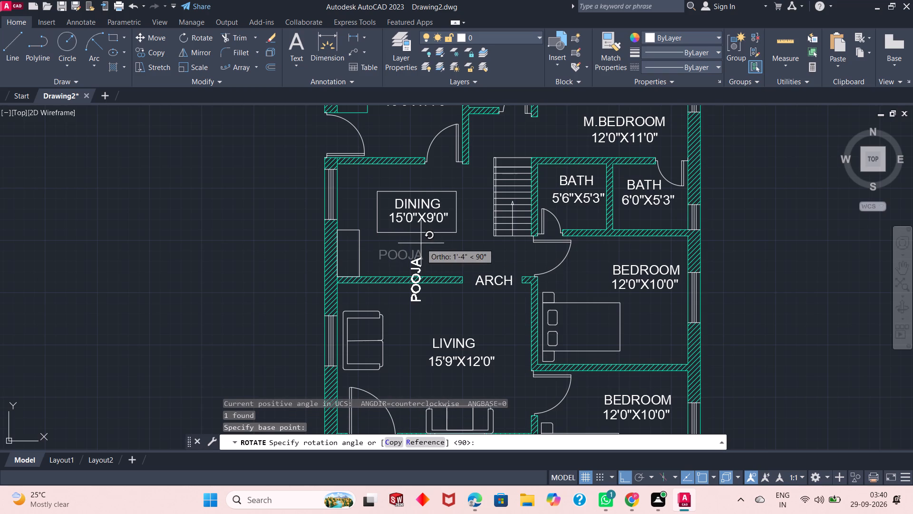
pyautogui.click(421, 243)
# Move the rotated POOJA label inside the small rectangle on the dining room's west wall, with Ortho off.
pyautogui.click(416, 265)
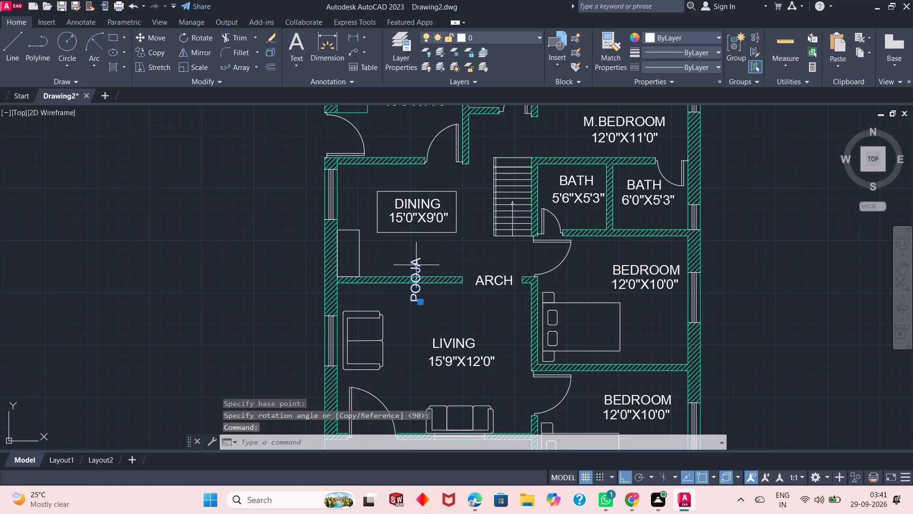
pyautogui.write('m')
pyautogui.press('space')
pyautogui.click(414, 262)
pyautogui.moveTo(410, 256); pyautogui.dragTo(403, 251)
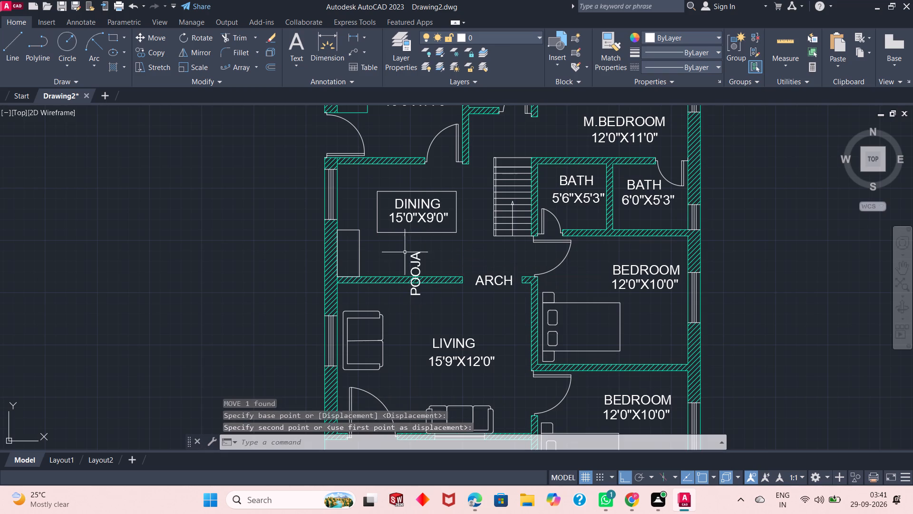
pyautogui.moveTo(403, 251); pyautogui.dragTo(357, 233)
pyautogui.click(417, 256)
pyautogui.write('m')
pyautogui.press('space')
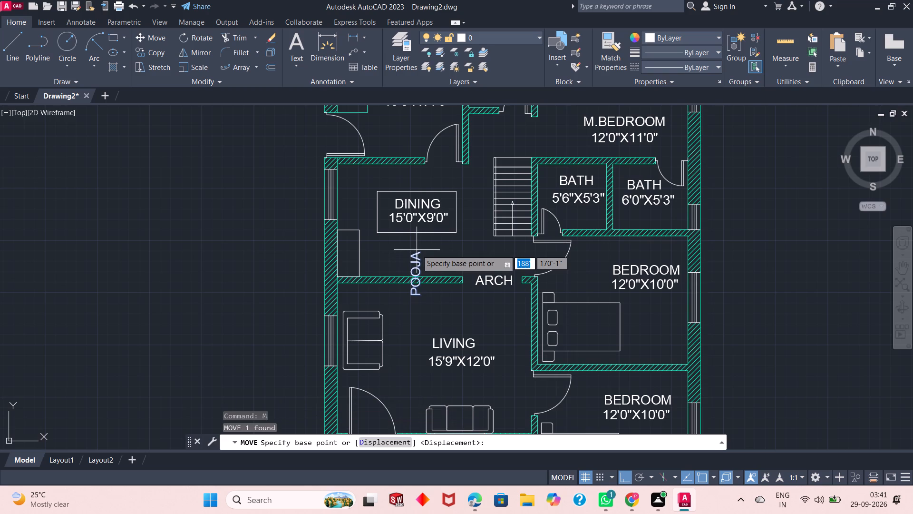
pyautogui.click(418, 294)
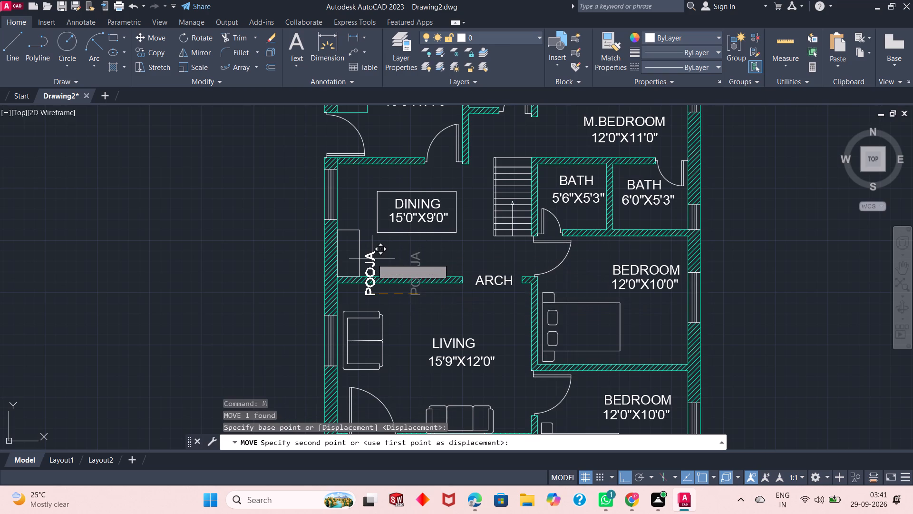
pyautogui.press('F8')
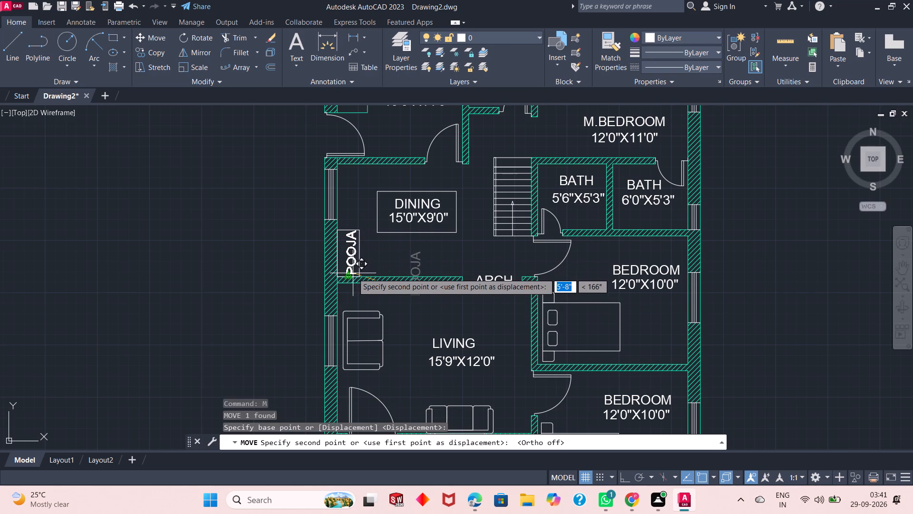
pyautogui.scroll(3, 350, 272)
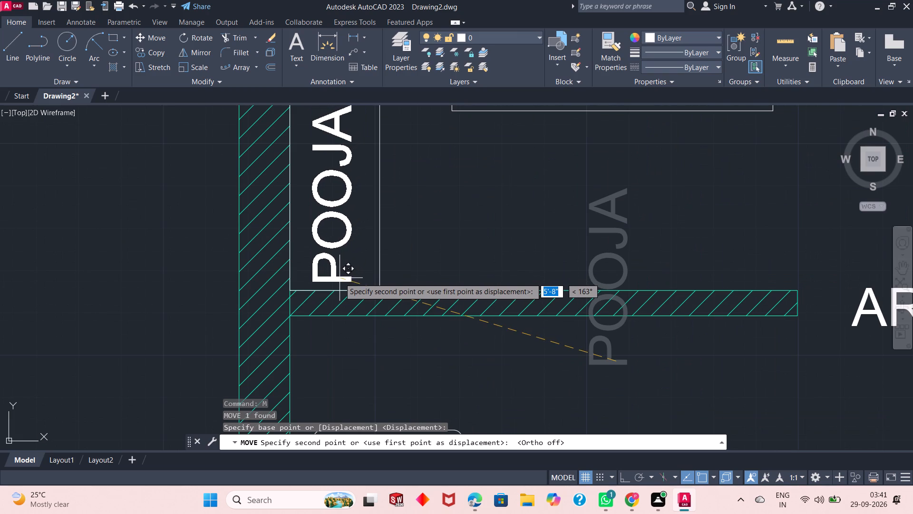
pyautogui.click(340, 278)
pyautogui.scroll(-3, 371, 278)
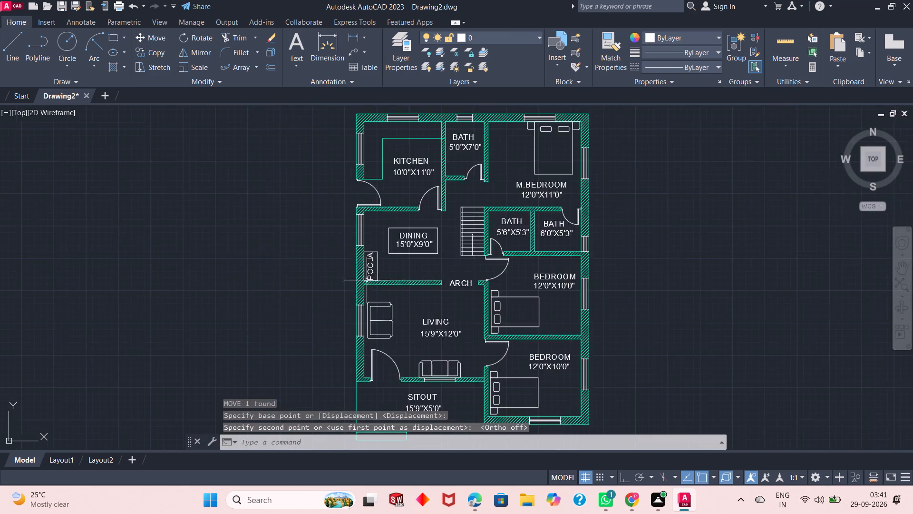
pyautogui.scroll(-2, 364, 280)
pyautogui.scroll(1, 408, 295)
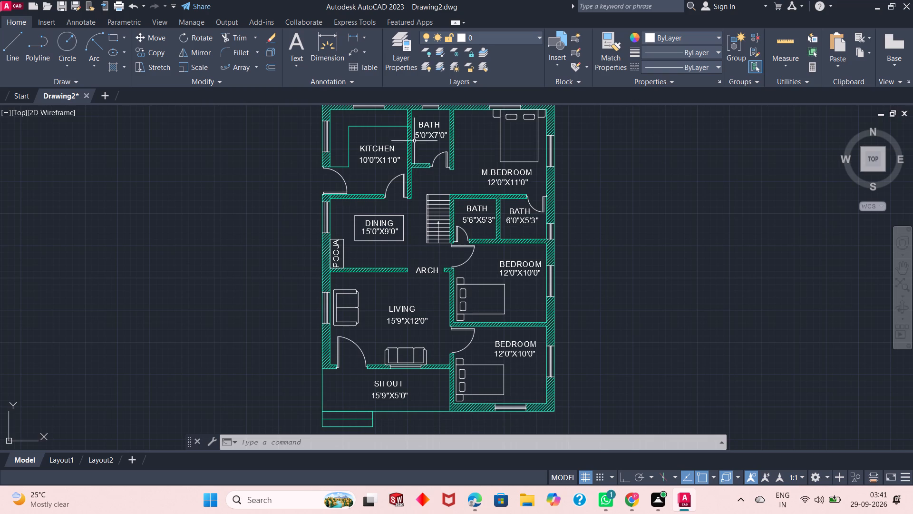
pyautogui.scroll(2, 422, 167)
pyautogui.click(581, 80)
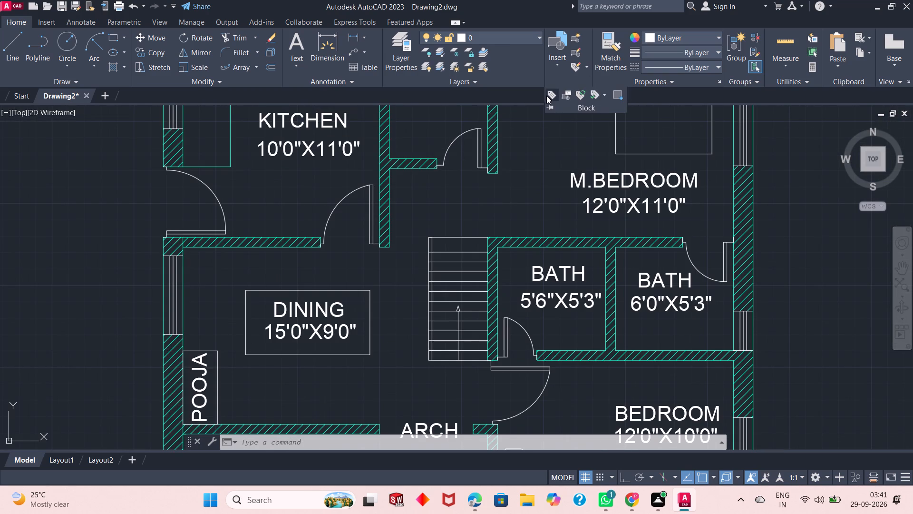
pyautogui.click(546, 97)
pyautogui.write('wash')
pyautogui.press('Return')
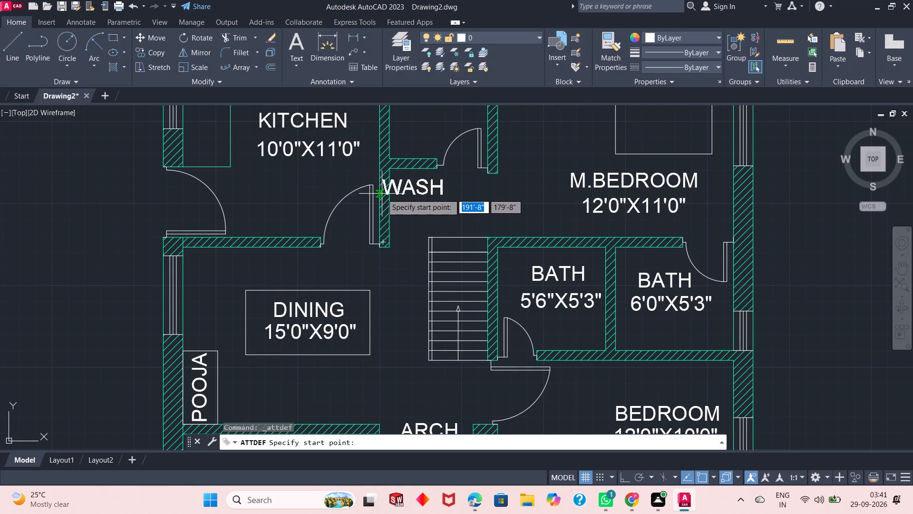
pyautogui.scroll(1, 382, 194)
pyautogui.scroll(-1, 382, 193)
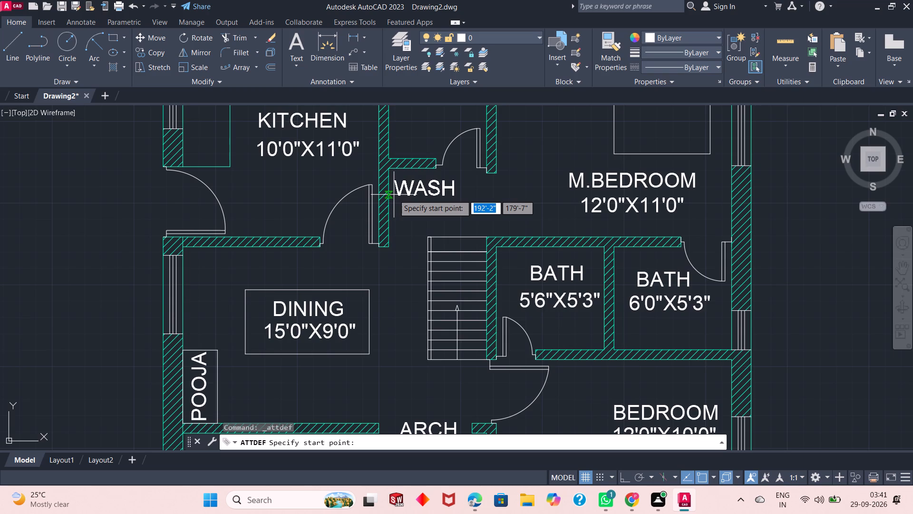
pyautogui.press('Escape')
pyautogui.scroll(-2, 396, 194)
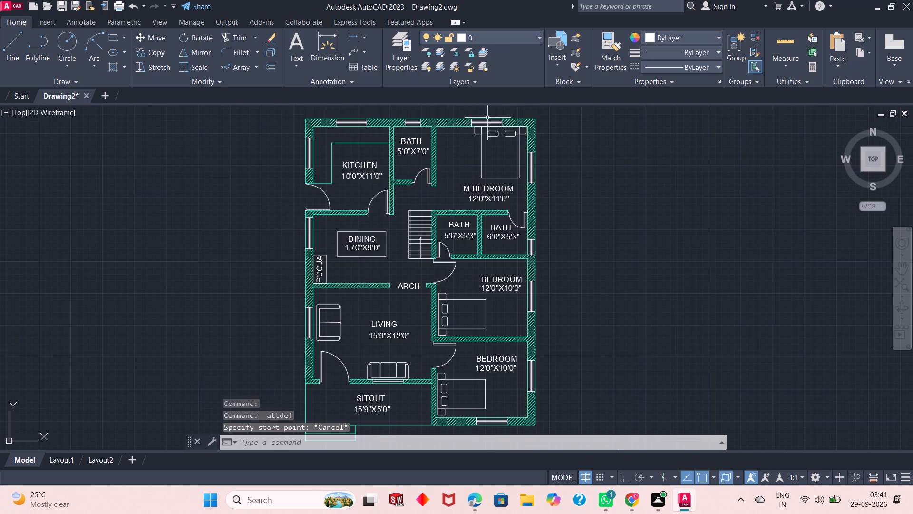
# Define an attribute tagged WASH with a 6" text height and place it just below the south wall of the 5'0"X7'0" bath.
pyautogui.click(564, 82)
pyautogui.click(554, 94)
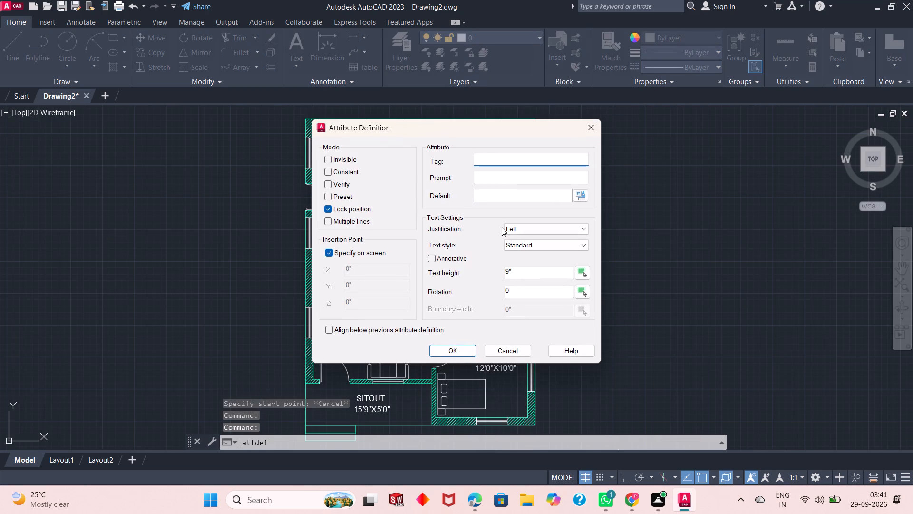
pyautogui.write('wash')
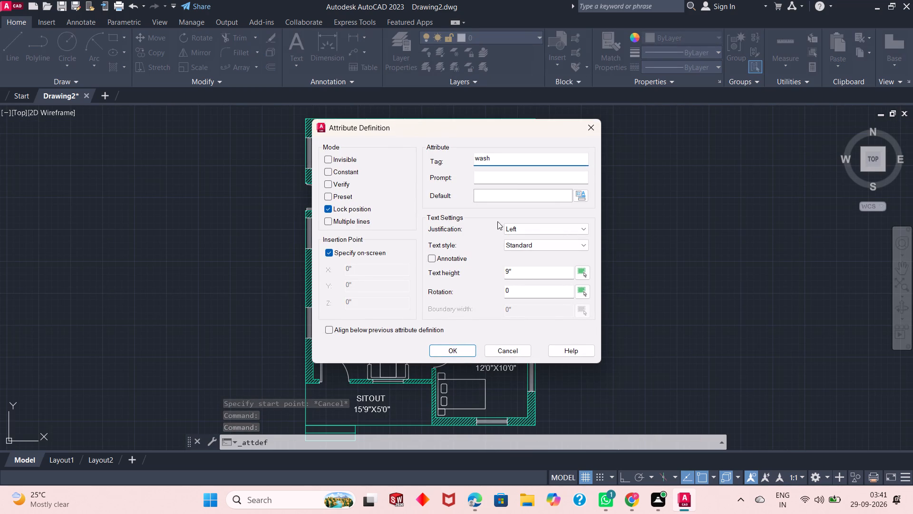
pyautogui.doubleClick(522, 274)
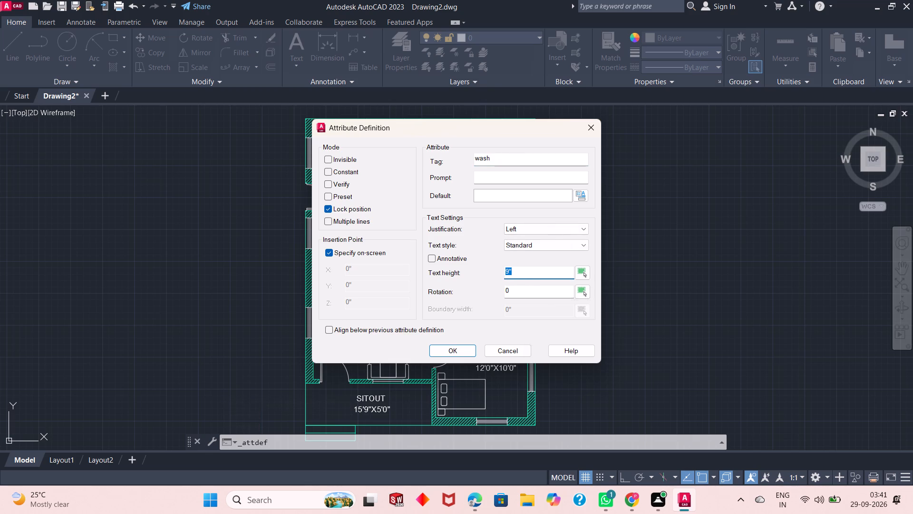
pyautogui.write('6"')
pyautogui.press('Return')
pyautogui.scroll(3, 403, 192)
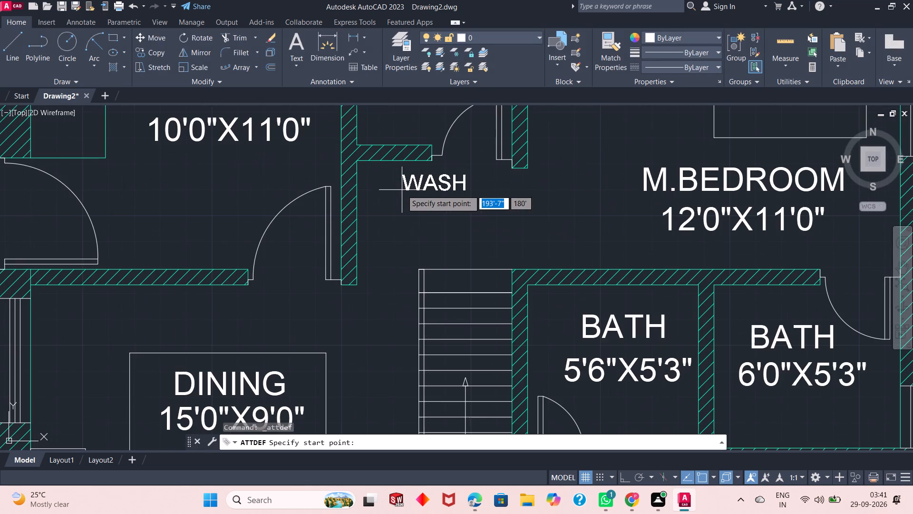
pyautogui.click(363, 196)
# Define an attribute tagged D and place it in the door opening of the 5'0"X7'0" bath.
pyautogui.press('space')
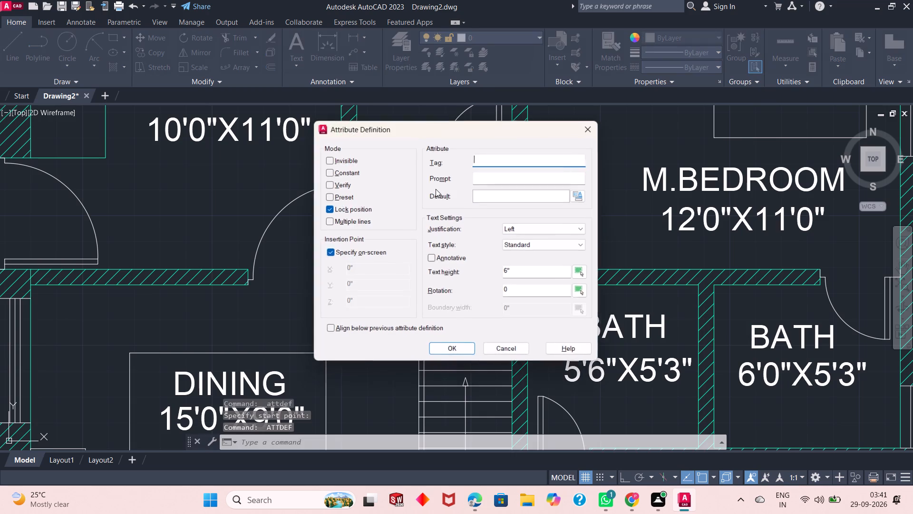
pyautogui.press('d')
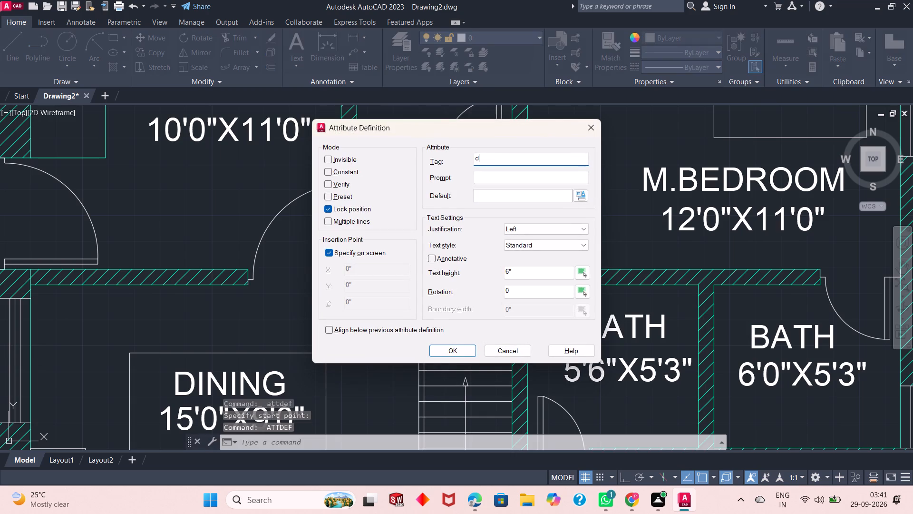
pyautogui.press('Return')
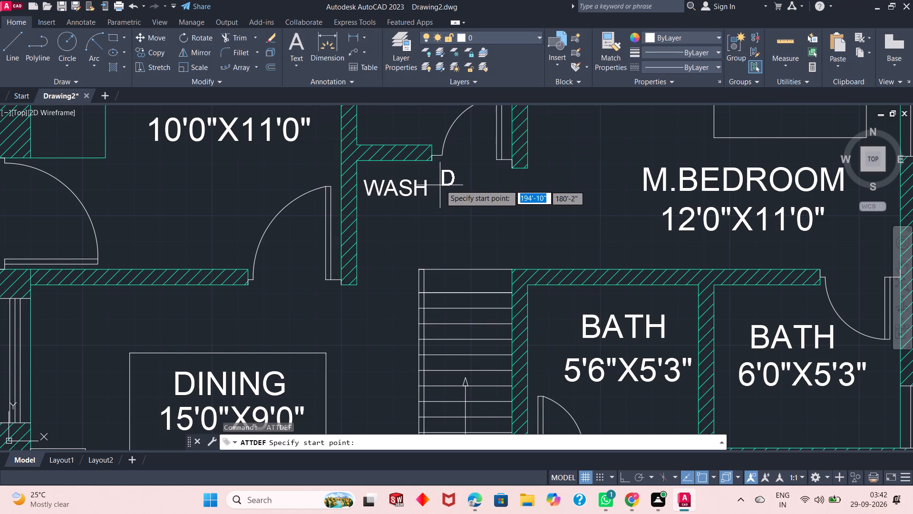
pyautogui.click(459, 159)
# Define an attribute tagged D and place it in the door opening between the kitchen and the dining room.
pyautogui.press('space')
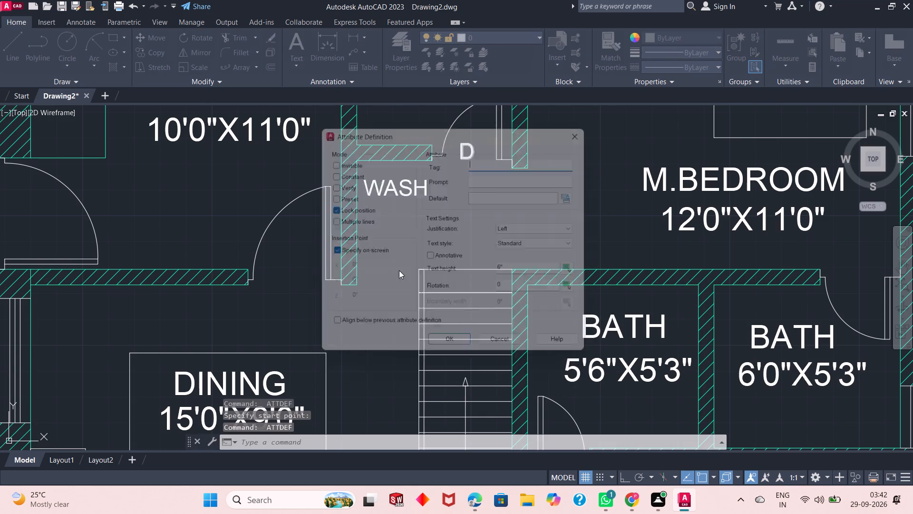
pyautogui.press('d')
pyautogui.press('Return')
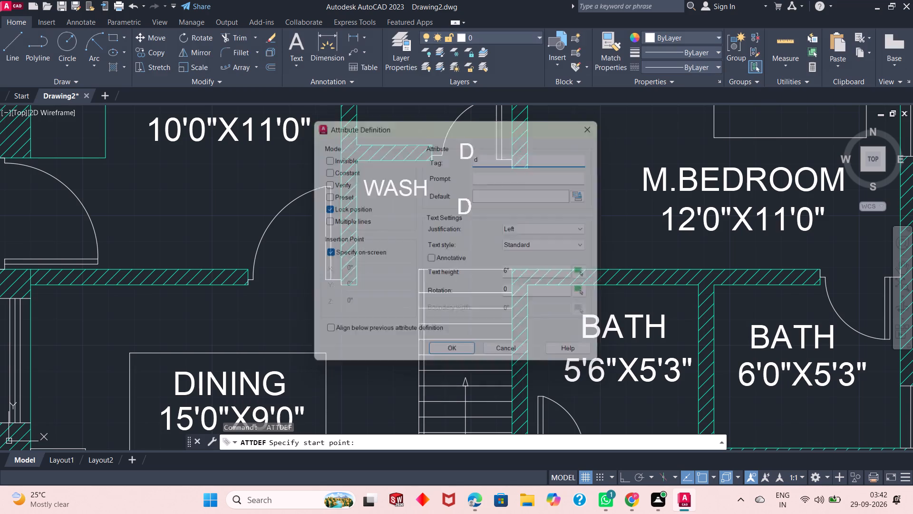
pyautogui.click(286, 277)
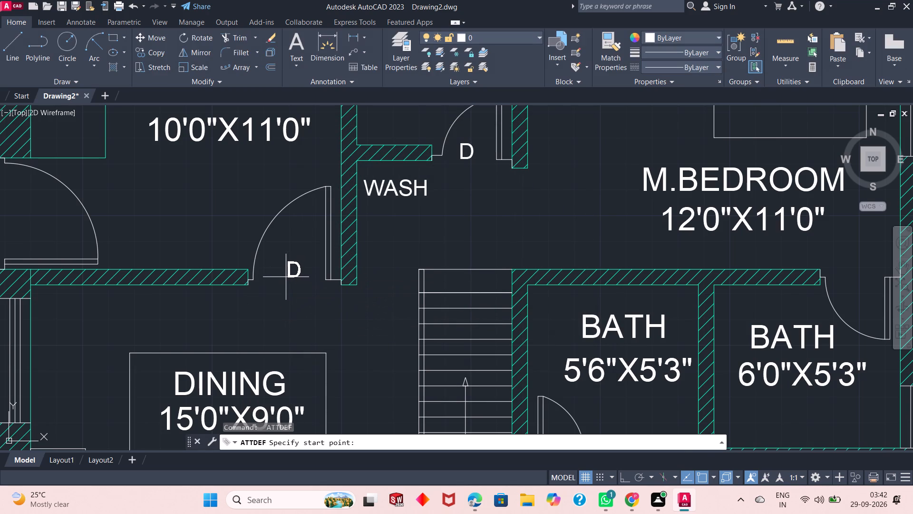
# Define an attribute tagged D and place it in the door opening between the master bedroom and the 6'0"X5'3" bath.
pyautogui.press('space')
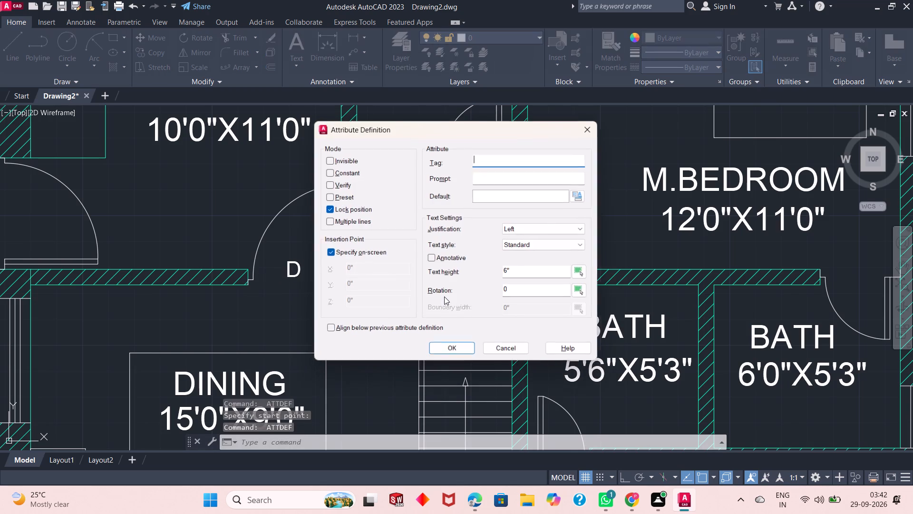
pyautogui.press('d')
pyautogui.press('Return')
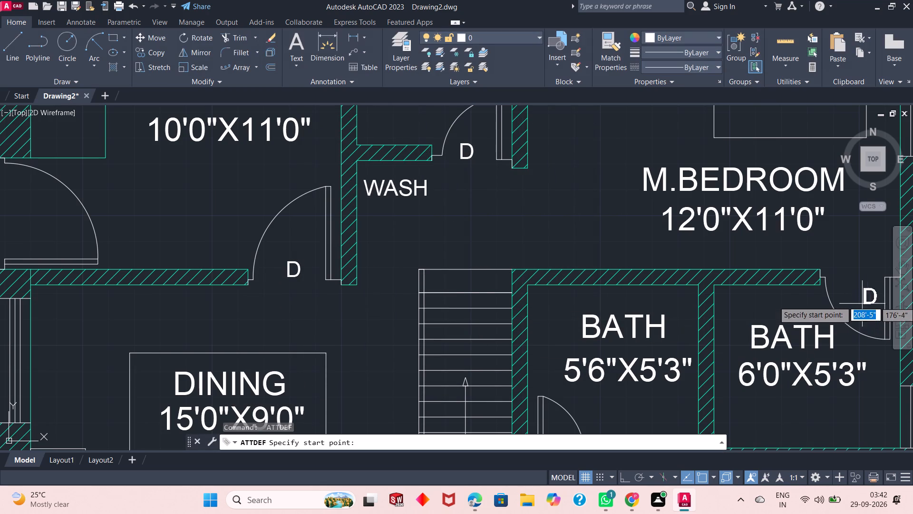
pyautogui.click(854, 289)
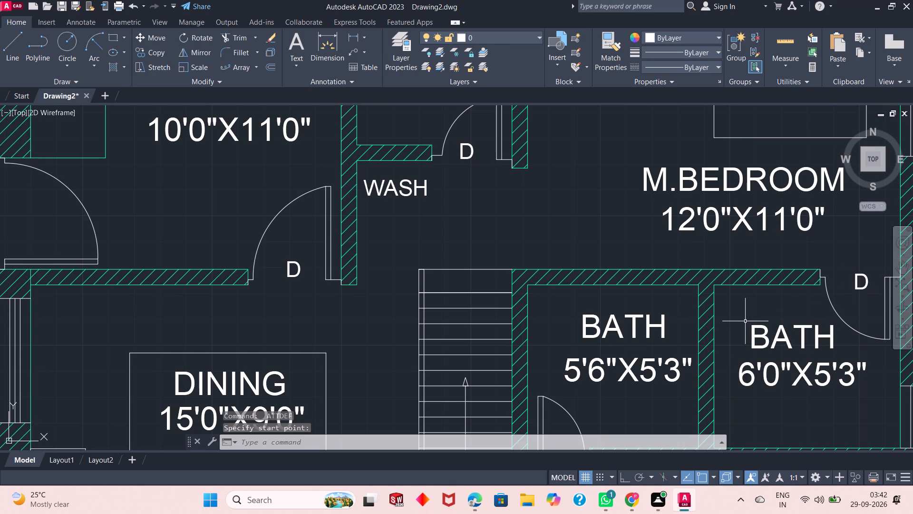
pyautogui.click(468, 147)
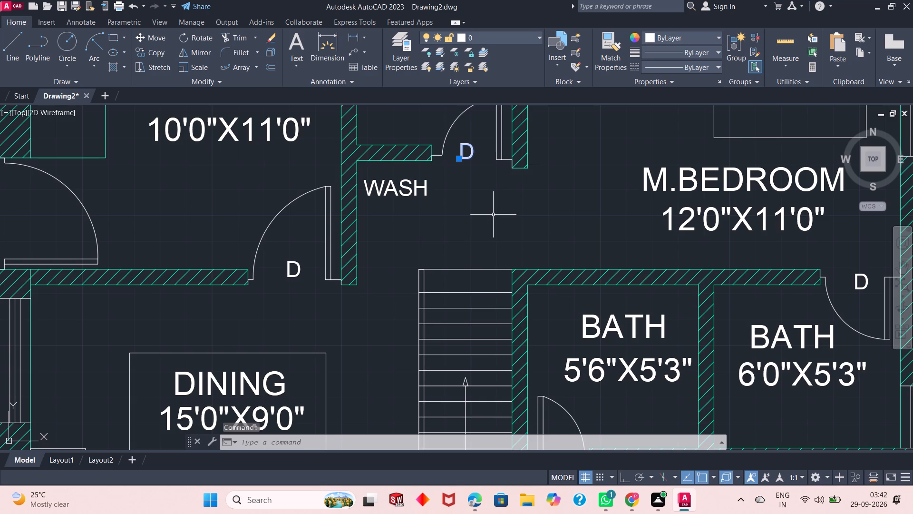
pyautogui.press('Escape')
# Define an attribute tagged D and place it in the door opening of the 5'6"X5'3" bath.
pyautogui.press('space')
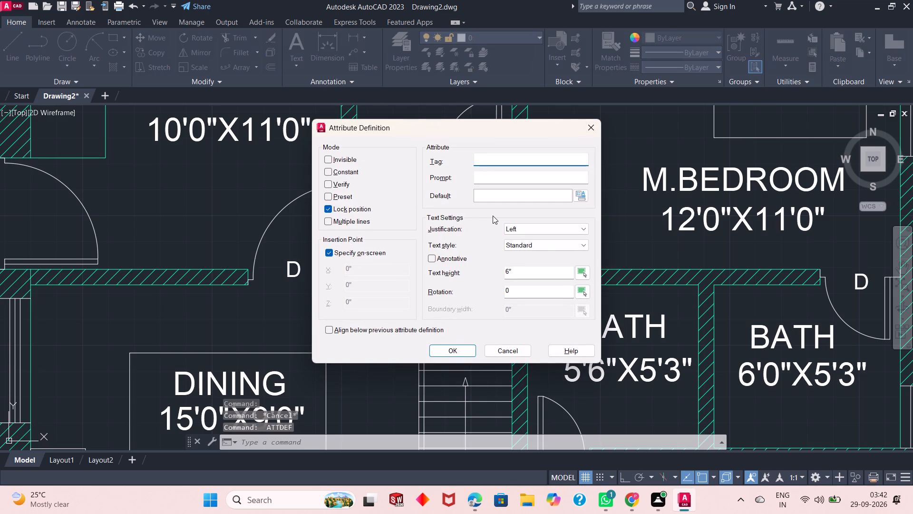
pyautogui.press('d')
pyautogui.press('Return')
pyautogui.scroll(-2, 548, 270)
pyautogui.scroll(1, 553, 345)
pyautogui.click(548, 346)
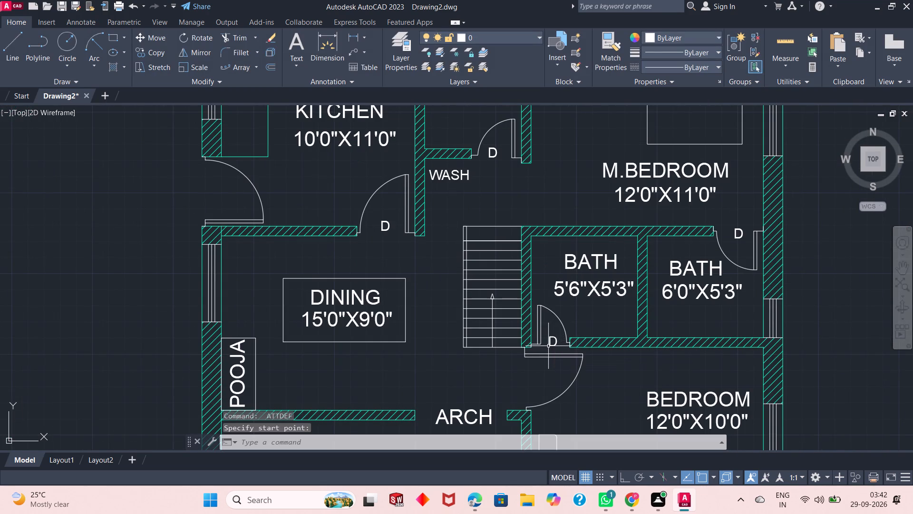
# Define an attribute tagged D and place it in the door opening of the bedroom directly below the baths.
pyautogui.press('space')
pyautogui.write('d')
pyautogui.press('Return')
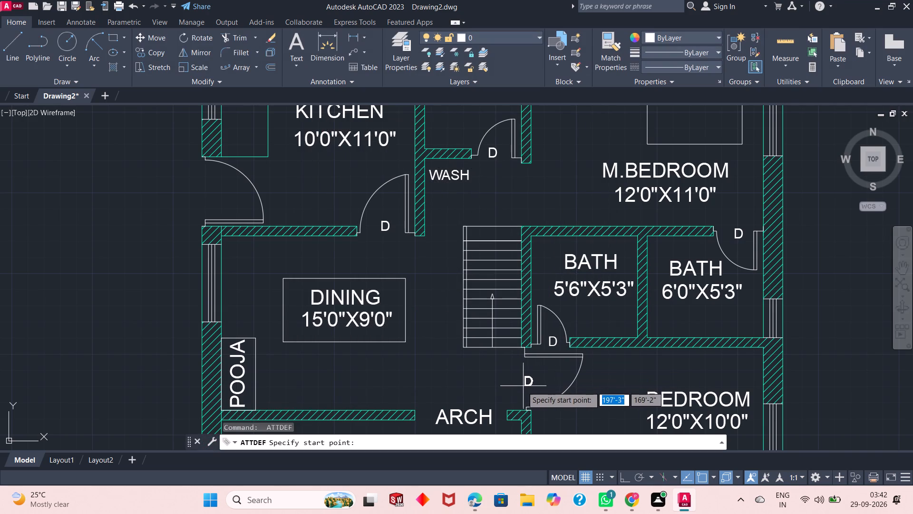
pyautogui.click(524, 388)
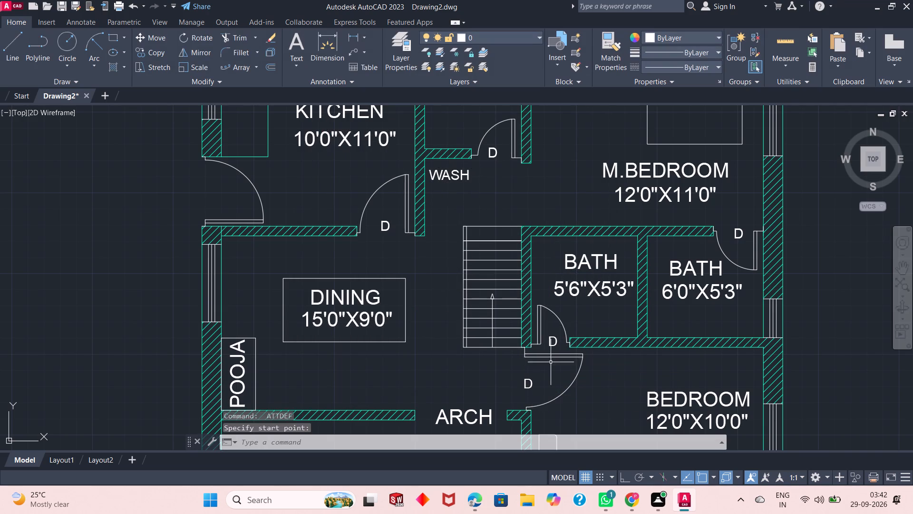
# Define an attribute tagged D and place it in the kitchen's exterior door opening.
pyautogui.scroll(-2, 559, 335)
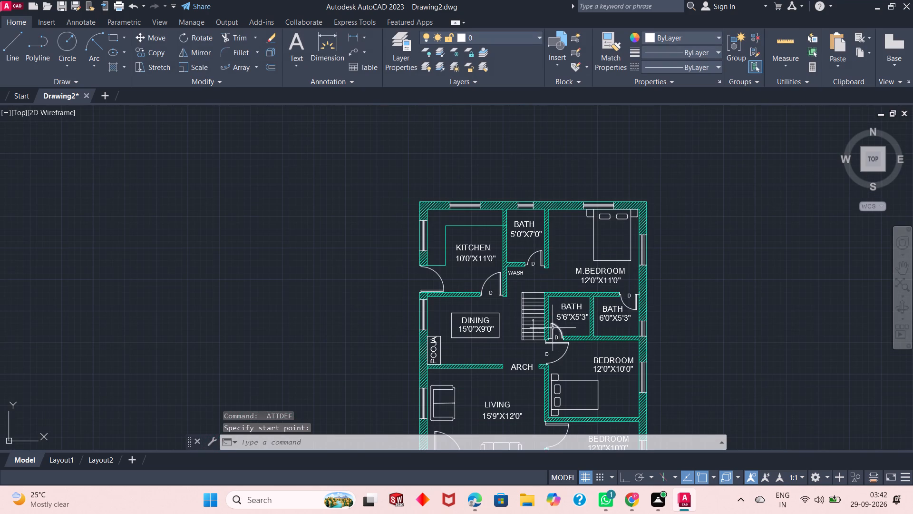
pyautogui.scroll(-1, 524, 290)
pyautogui.scroll(2, 476, 294)
pyautogui.press('space')
pyautogui.write('d')
pyautogui.press('Return')
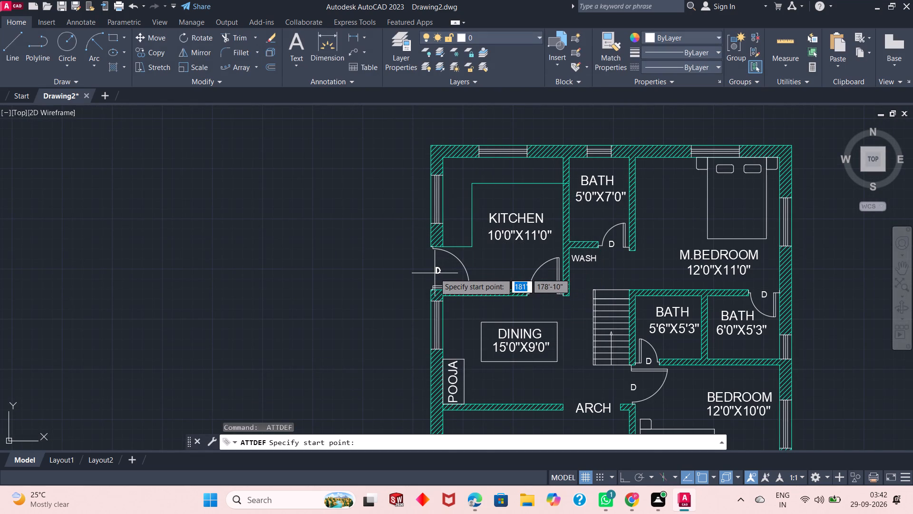
pyautogui.click(435, 273)
# Define an attribute tagged D and place it in the door opening between the living room and the lower bedroom.
pyautogui.scroll(-3, 497, 247)
pyautogui.scroll(2, 527, 343)
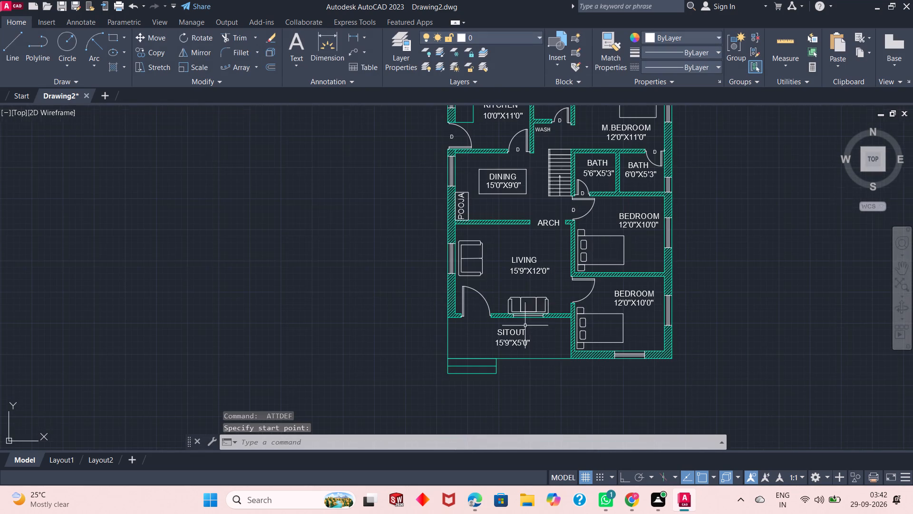
pyautogui.press('space')
pyautogui.press('d')
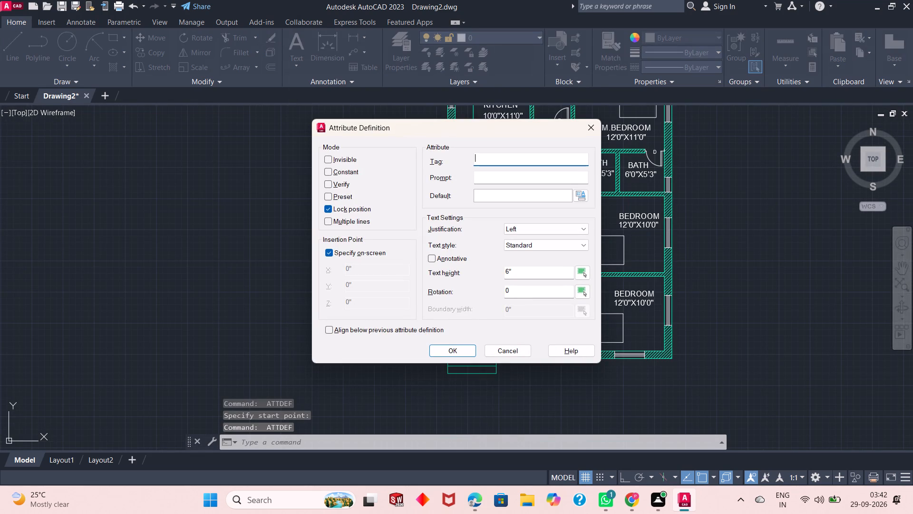
pyautogui.press('Return')
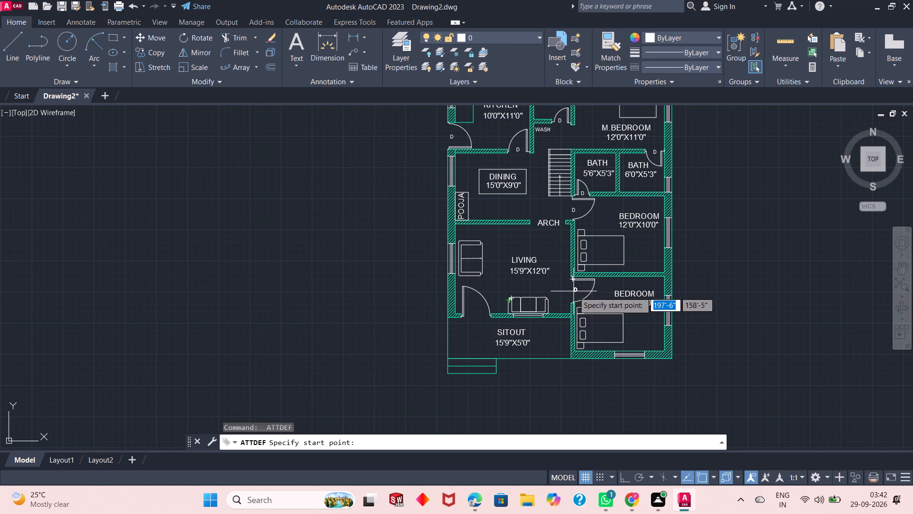
pyautogui.click(573, 293)
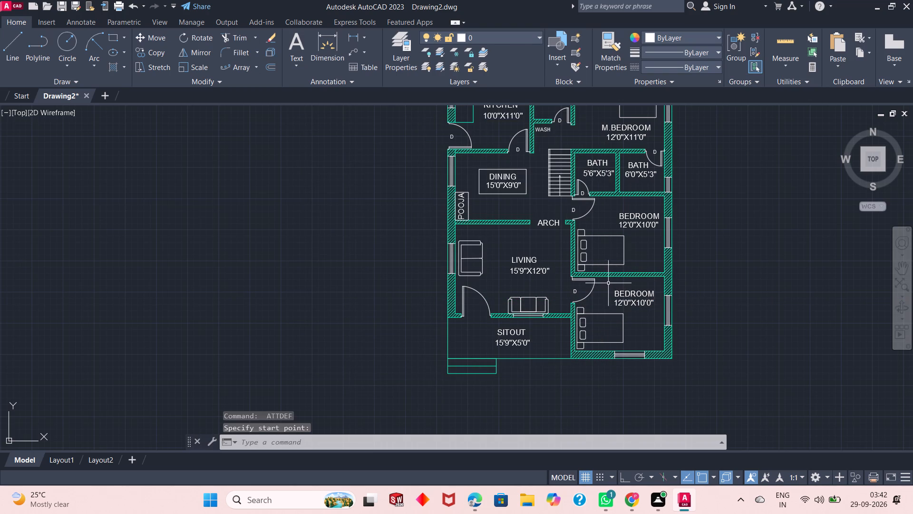
# Define an attribute tagged M,D and place it in the main door opening between the living room and the sitout.
pyautogui.scroll(1, 478, 316)
pyautogui.press('space')
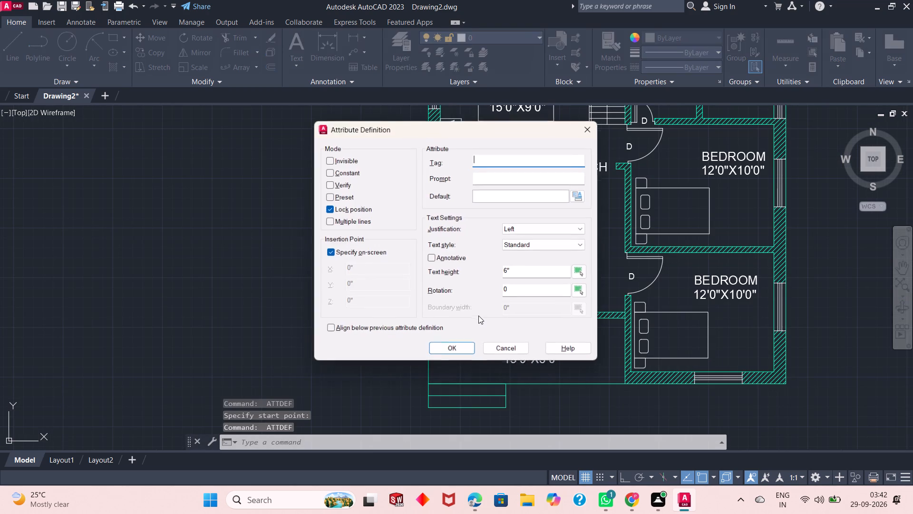
pyautogui.press('m')
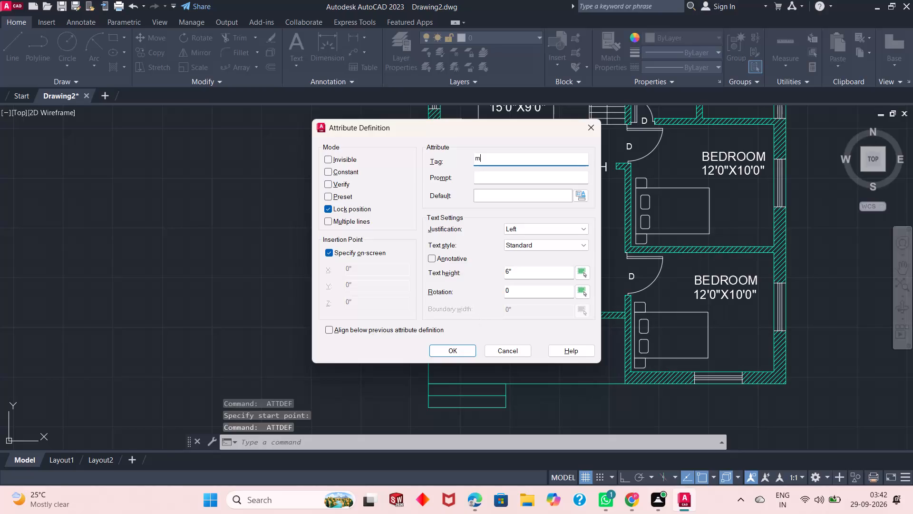
pyautogui.press(',')
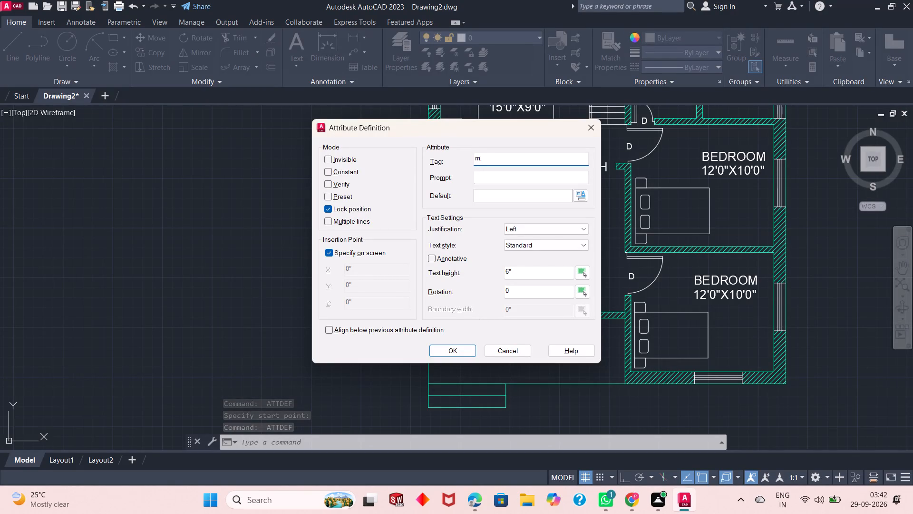
pyautogui.press('d')
pyautogui.press('Return')
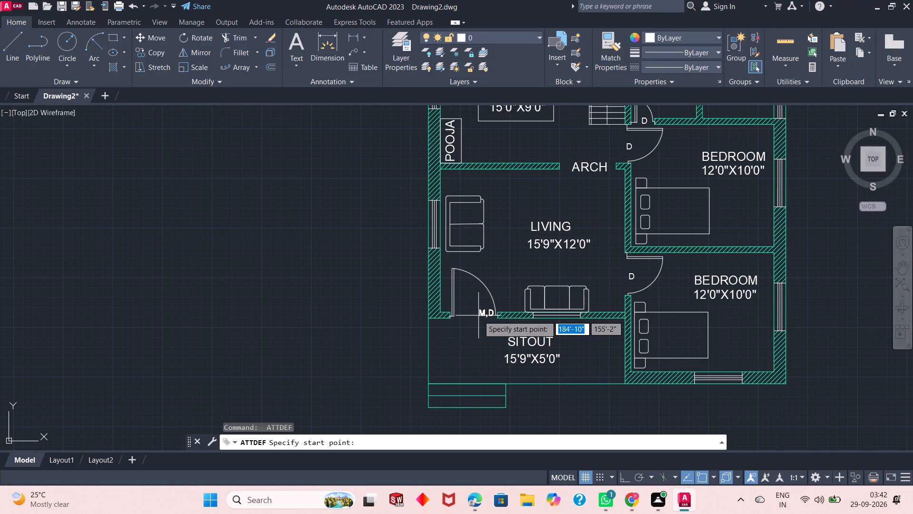
pyautogui.click(466, 318)
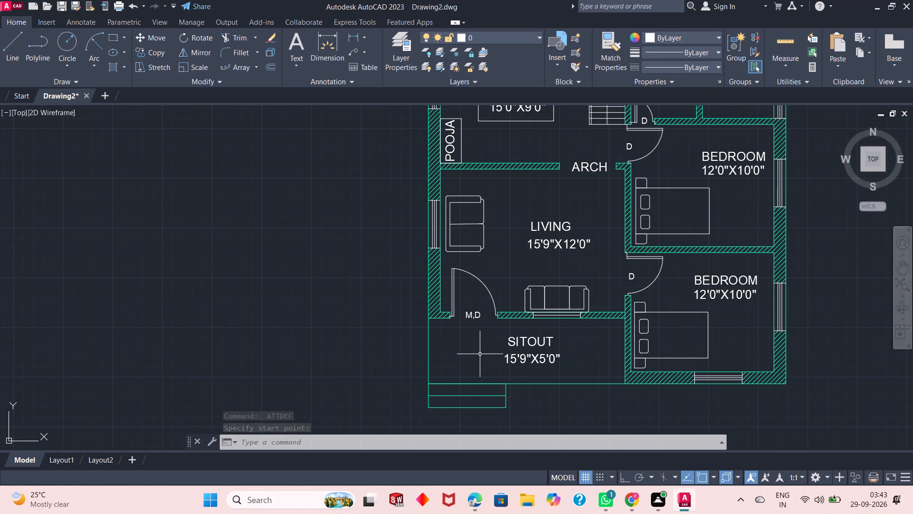
# Look over the whole floor plan to check the room and door labels.
pyautogui.scroll(1, 482, 361)
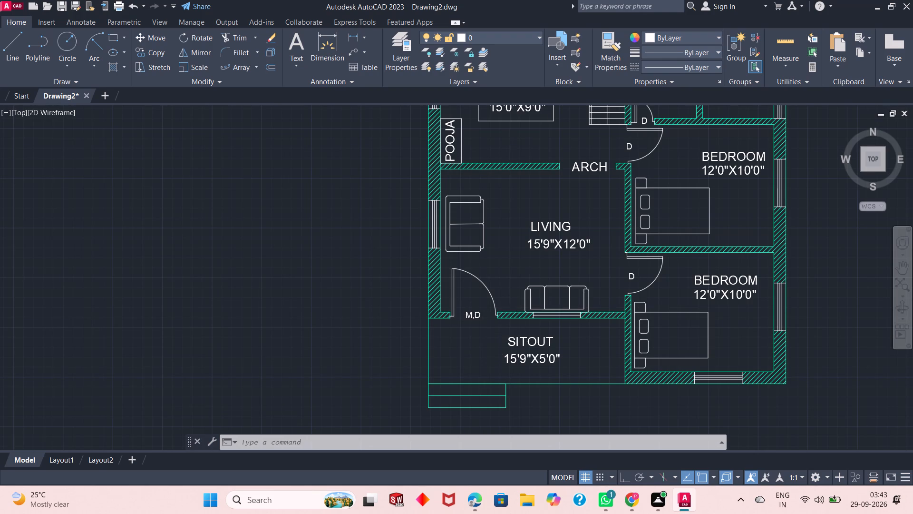
pyautogui.scroll(-3, 482, 361)
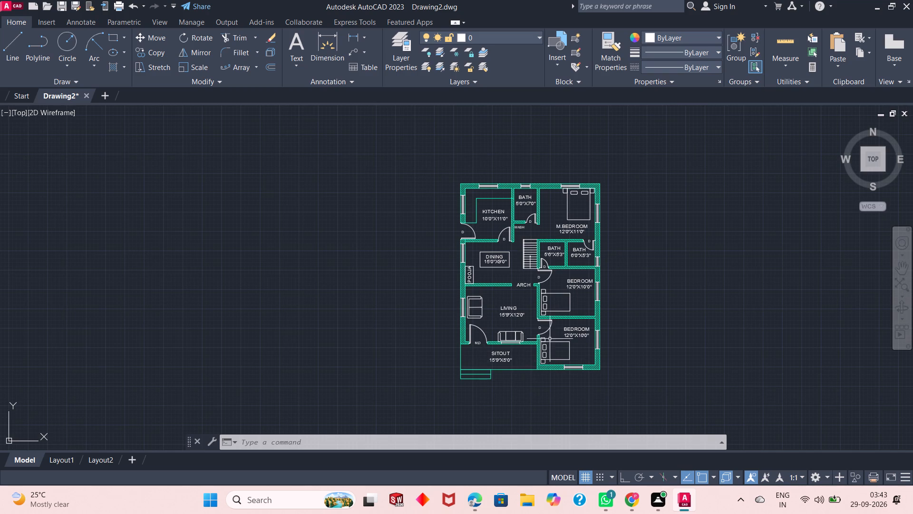
pyautogui.scroll(2, 556, 275)
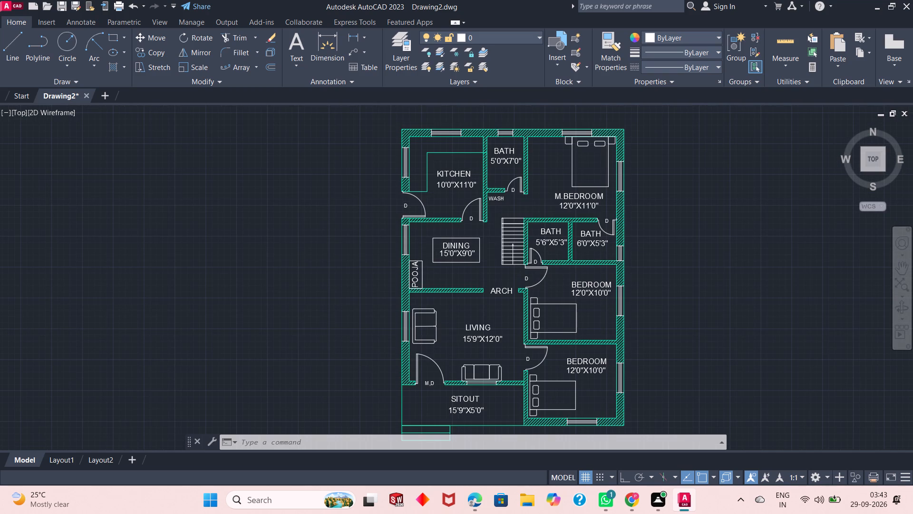
pyautogui.scroll(-1, 523, 261)
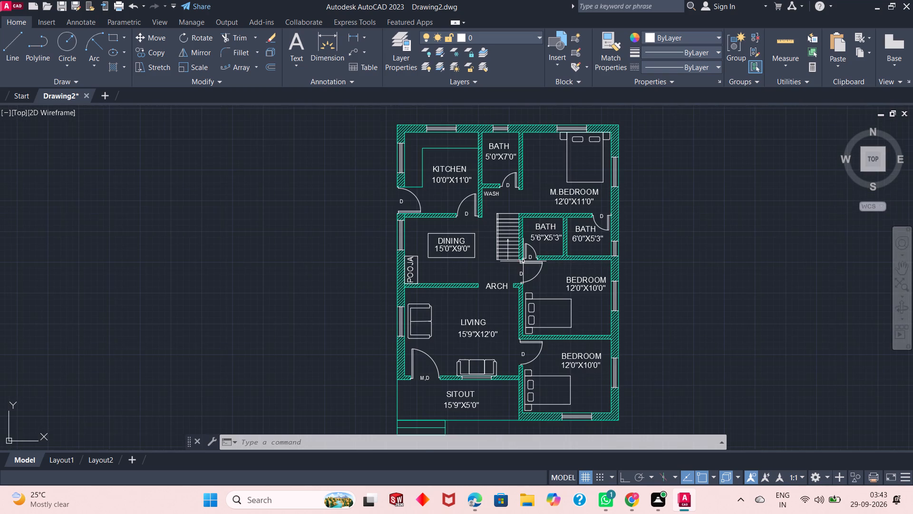
pyautogui.scroll(-1, 517, 234)
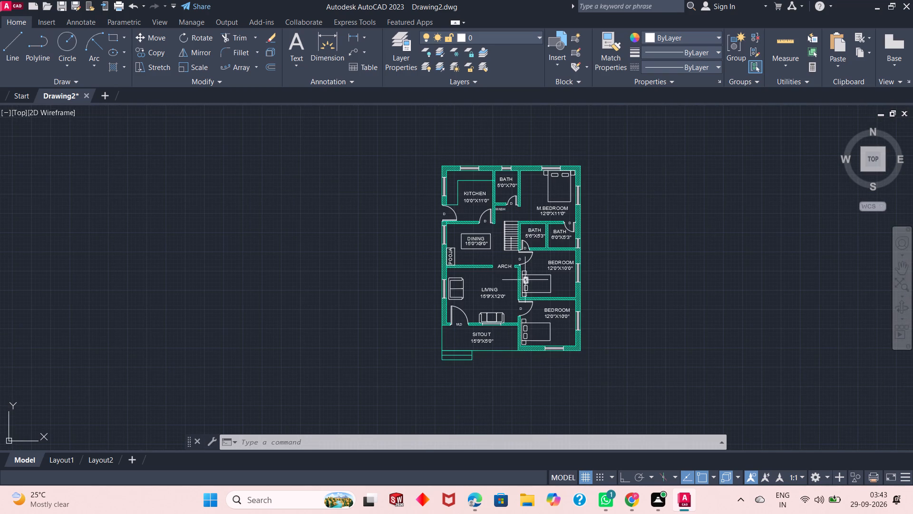
pyautogui.scroll(2, 527, 291)
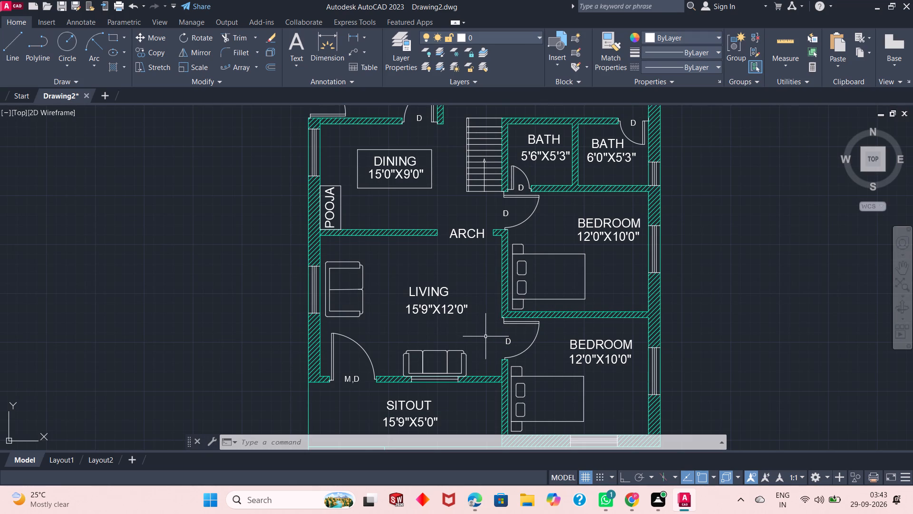
pyautogui.scroll(-1, 486, 335)
pyautogui.scroll(1, 486, 335)
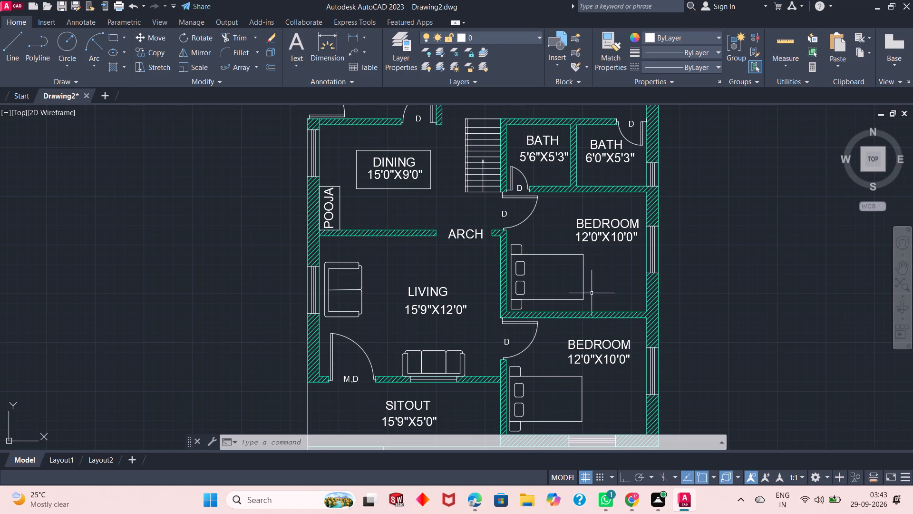
pyautogui.scroll(-1, 525, 328)
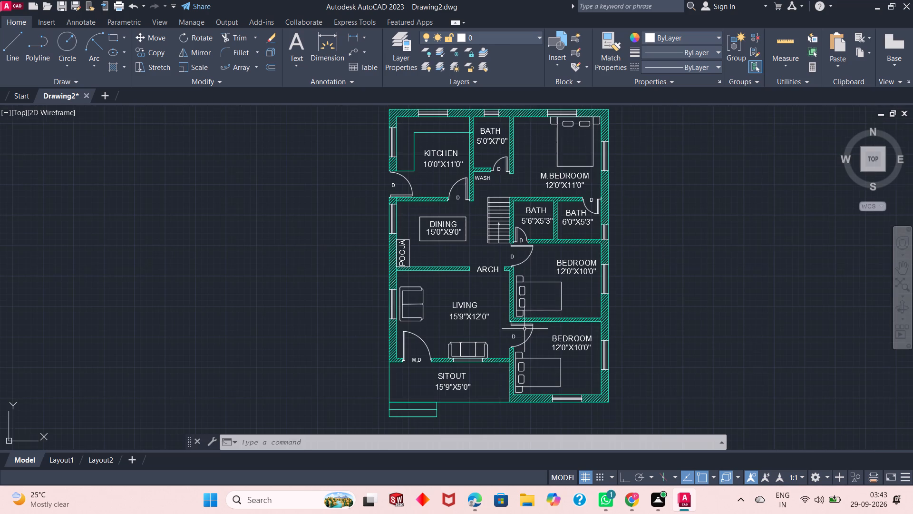
pyautogui.scroll(-2, 517, 277)
pyautogui.scroll(2, 517, 276)
pyautogui.scroll(-1, 516, 274)
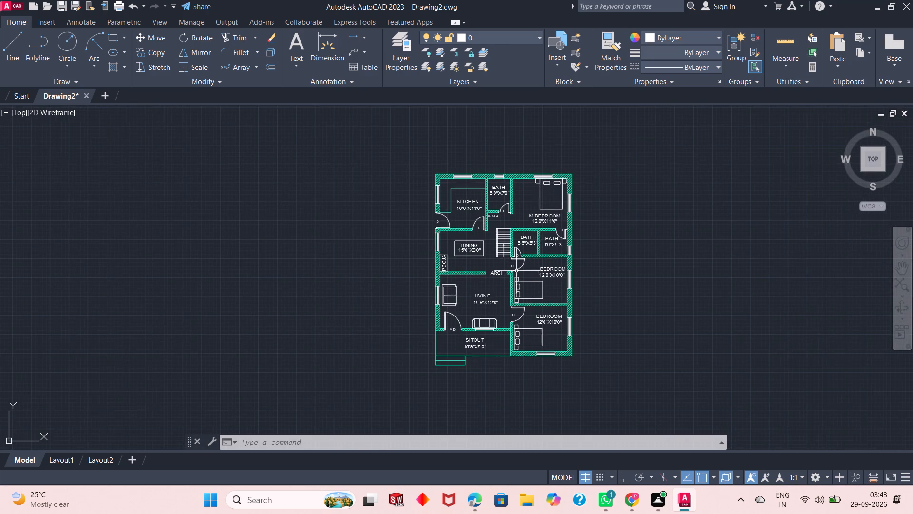
pyautogui.scroll(1, 515, 215)
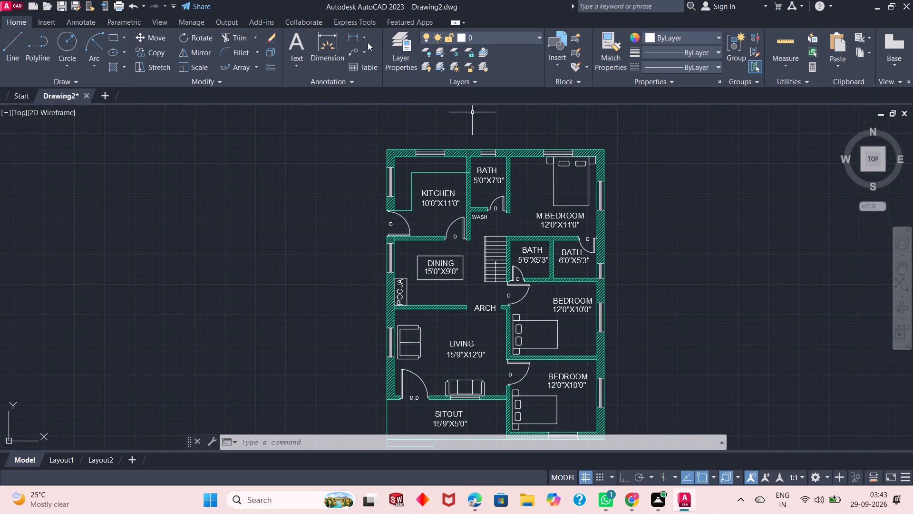
# Add a linear dimension for the overall building width, placed just above the plan's upper exterior wall.
pyautogui.click(351, 35)
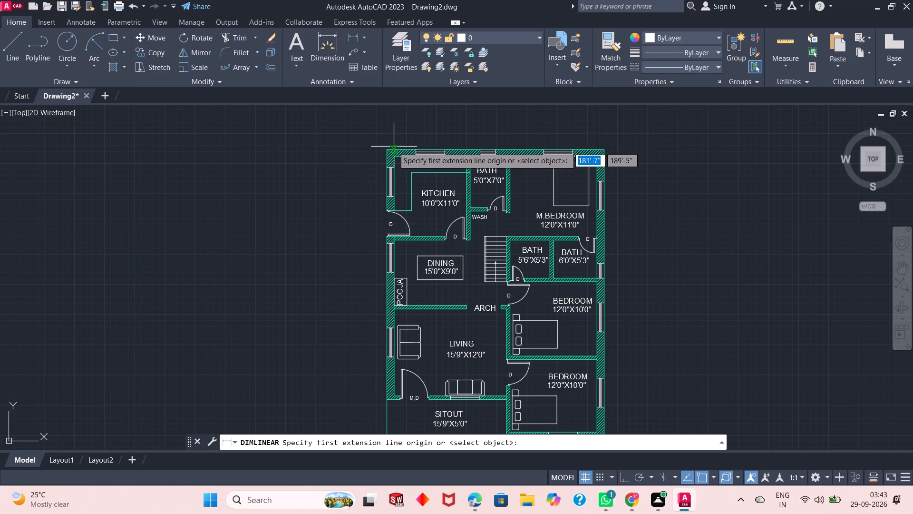
pyautogui.click(386, 149)
pyautogui.click(605, 152)
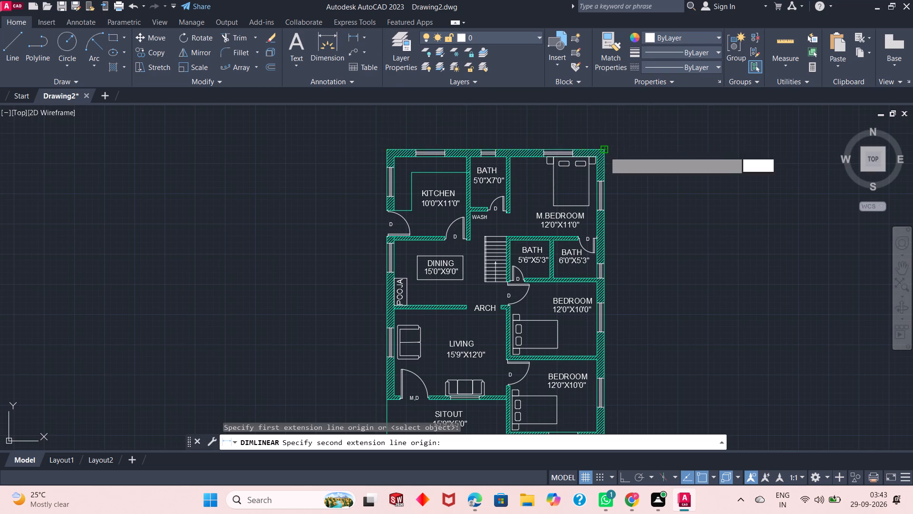
pyautogui.click(595, 131)
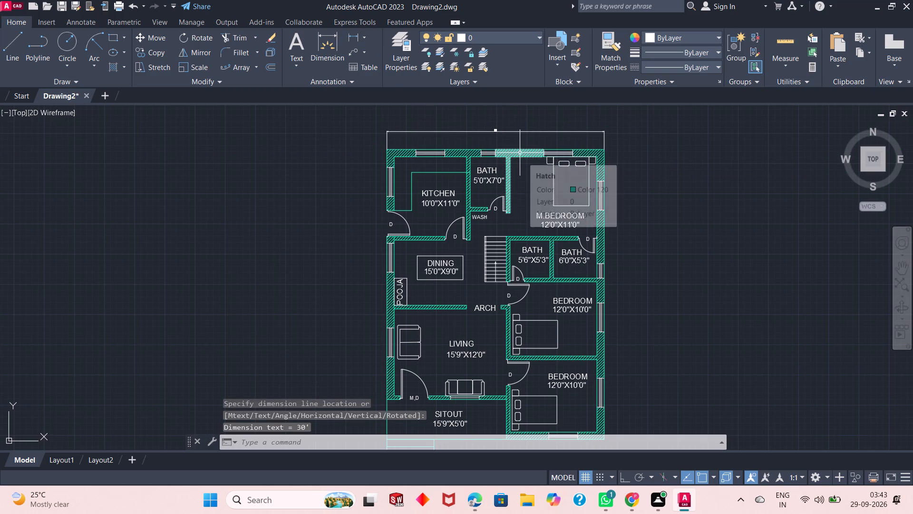
# Modify the ISO-25 dimension style to a text height of 1' and set it as the current style.
pyautogui.press('d')
pyautogui.press('Return')
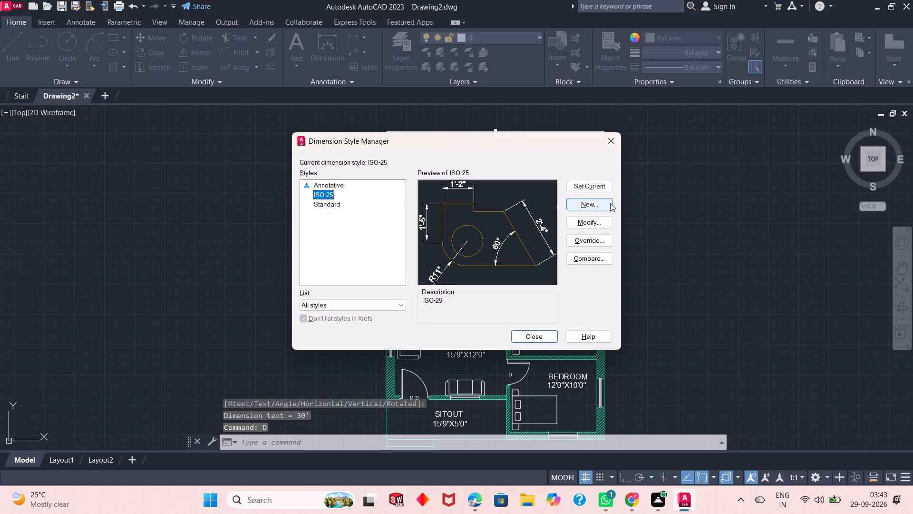
pyautogui.click(599, 225)
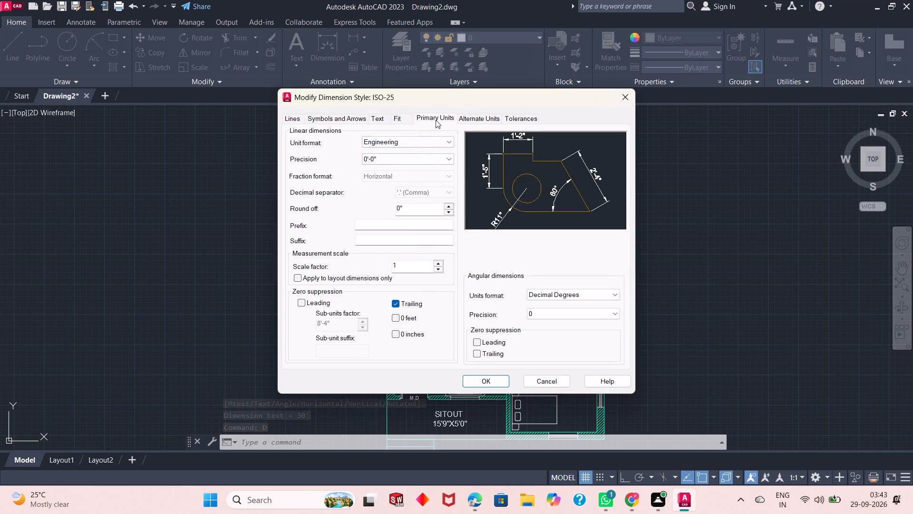
pyautogui.click(385, 116)
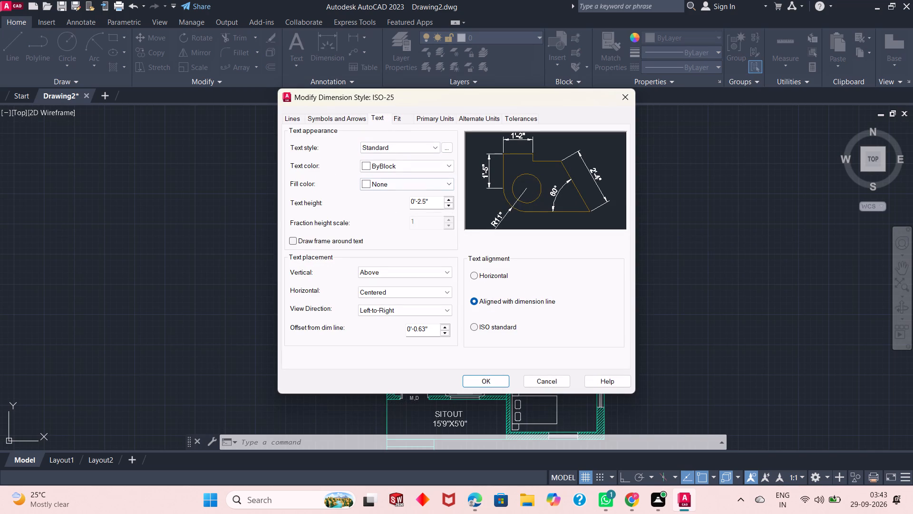
pyautogui.click(432, 200)
pyautogui.press('BackSpace')
pyautogui.press('BackSpace')
pyautogui.press('BackSpace')
pyautogui.press('BackSpace')
pyautogui.press('BackSpace')
pyautogui.press('BackSpace')
pyautogui.press('BackSpace')
pyautogui.press('BackSpace')
pyautogui.press('BackSpace')
pyautogui.press('BackSpace')
pyautogui.press('BackSpace')
pyautogui.press('BackSpace')
pyautogui.press('BackSpace')
pyautogui.press('BackSpace')
pyautogui.press('BackSpace')
pyautogui.press('BackSpace')
pyautogui.press('BackSpace')
pyautogui.press('BackSpace')
pyautogui.press('BackSpace')
pyautogui.press('BackSpace')
pyautogui.press('6')
pyautogui.press('BackSpace')
pyautogui.press('9')
pyautogui.press('BackSpace')
pyautogui.press('BackSpace')
pyautogui.write("1'")
pyautogui.press('Return')
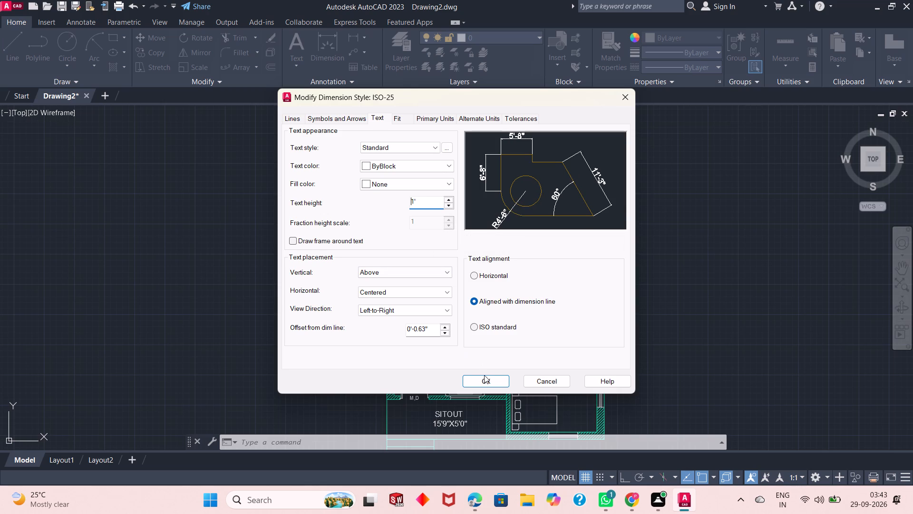
pyautogui.click(484, 377)
pyautogui.click(581, 189)
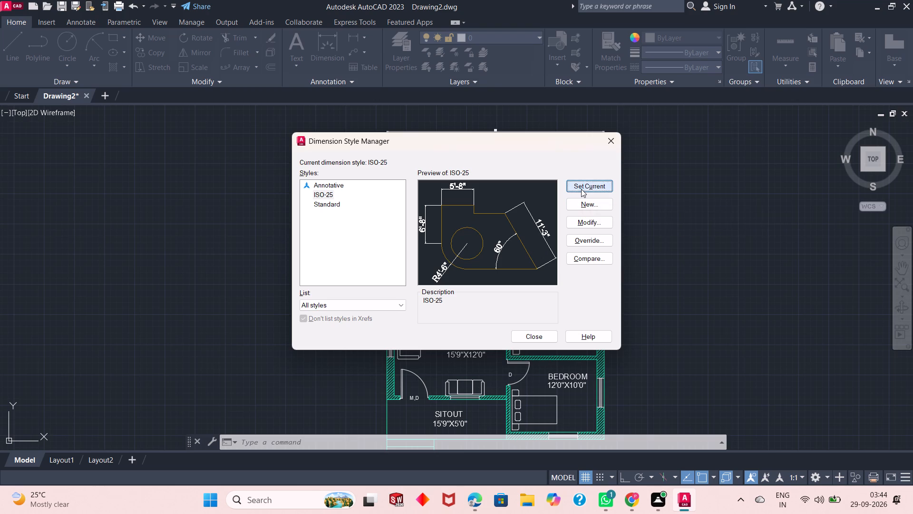
pyautogui.click(531, 339)
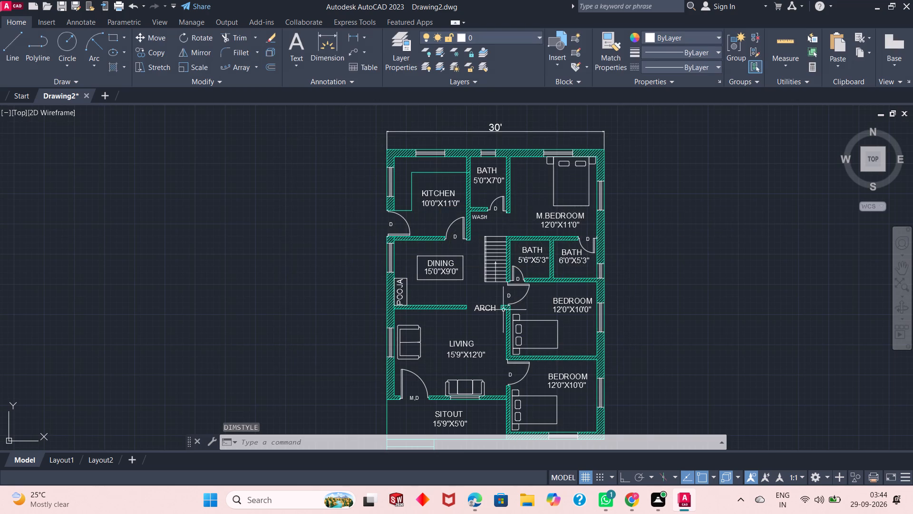
# Add a vertical linear dimension for the overall building depth, from the kitchen's outer corner to the sitout's outer corner, placed just outside the wall.
pyautogui.click(356, 34)
pyautogui.click(388, 148)
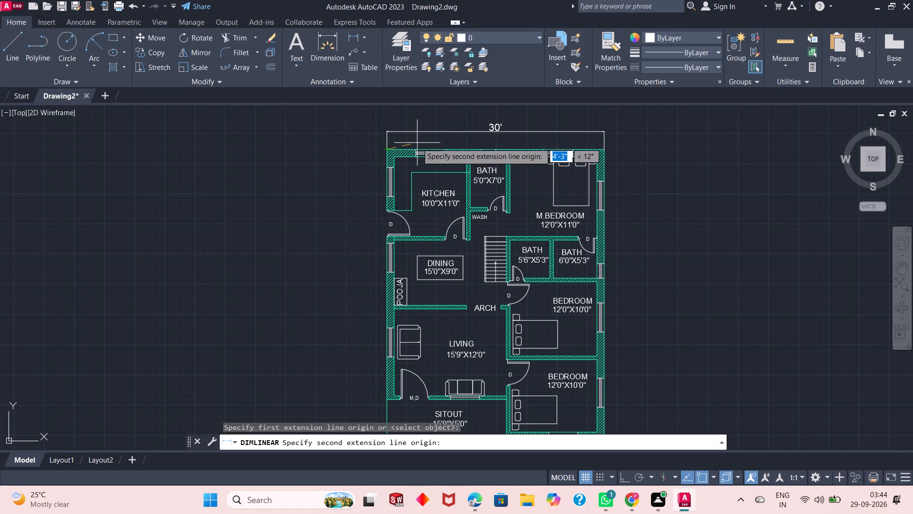
pyautogui.scroll(-1, 417, 143)
pyautogui.scroll(1, 399, 296)
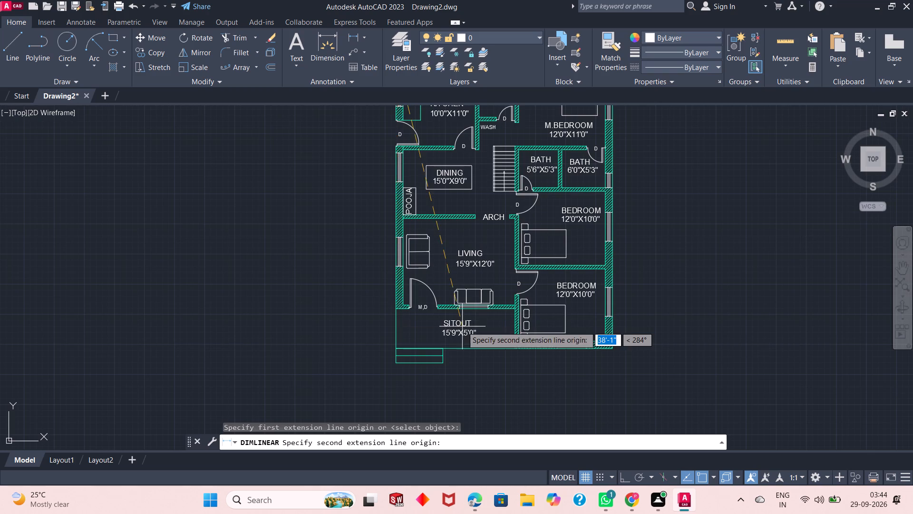
pyautogui.scroll(3, 461, 327)
pyautogui.scroll(-1, 391, 307)
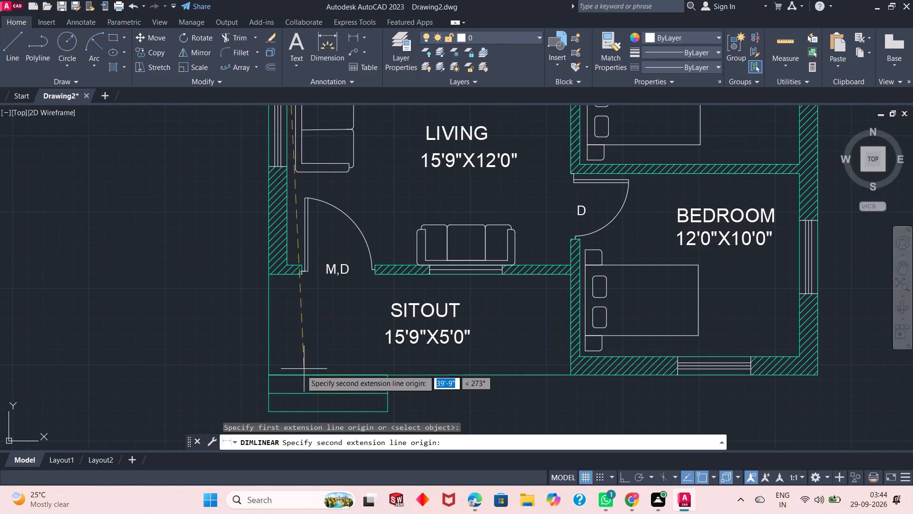
pyautogui.click(270, 375)
pyautogui.click(240, 364)
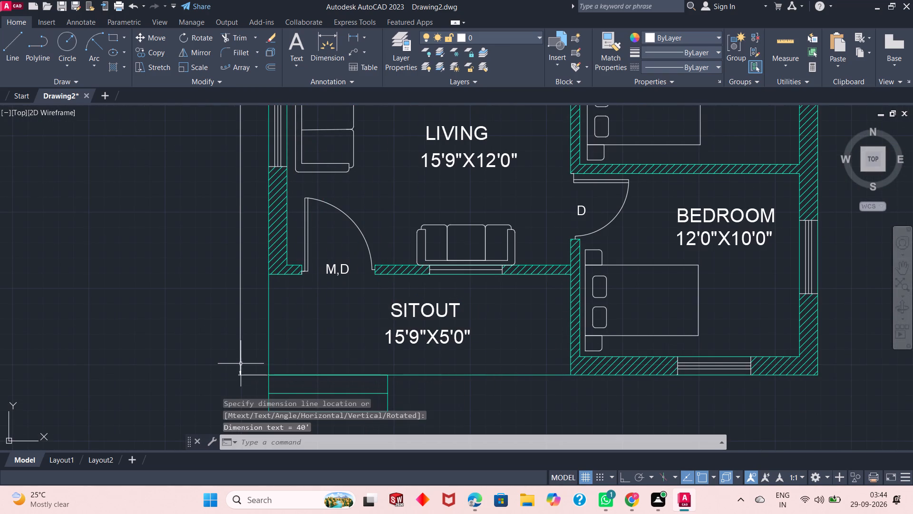
# Look over the whole floor plan to check the overall dimensions, room layout and labels.
pyautogui.scroll(-2, 378, 324)
pyautogui.scroll(-2, 391, 244)
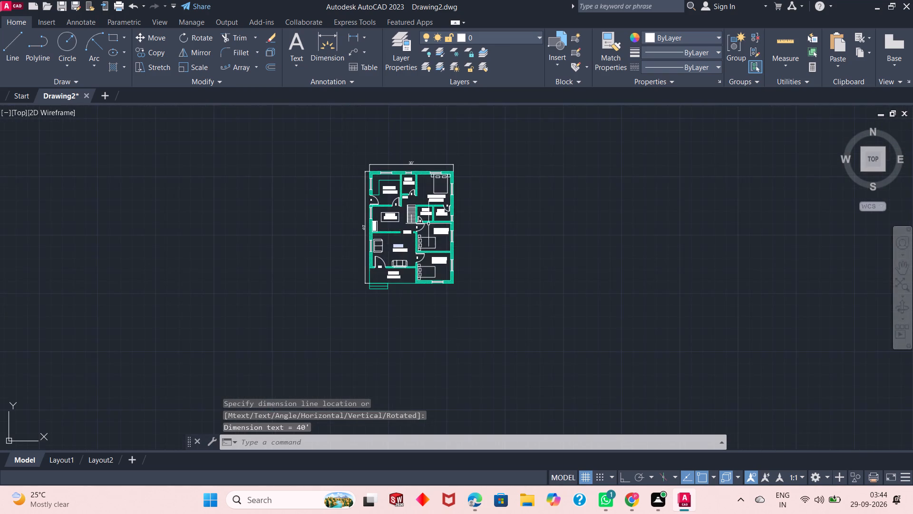
pyautogui.scroll(1, 429, 220)
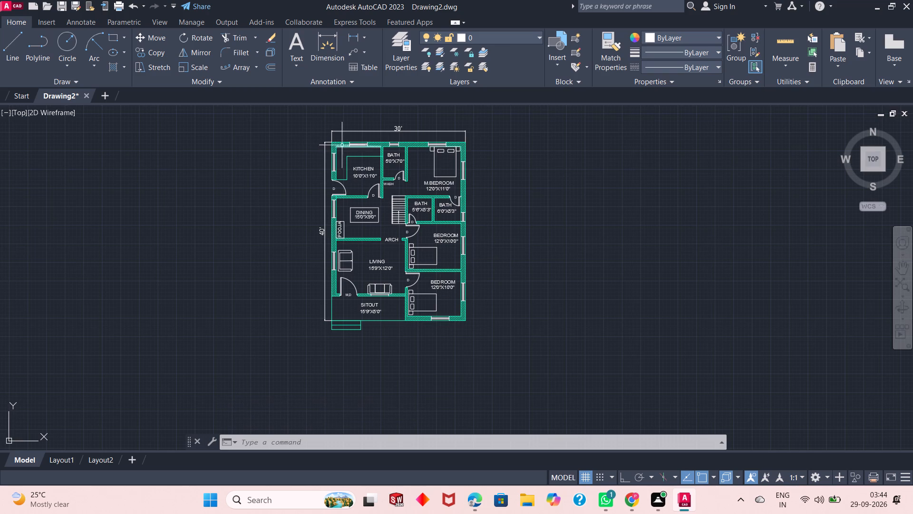
pyautogui.scroll(1, 373, 186)
pyautogui.scroll(-1, 427, 190)
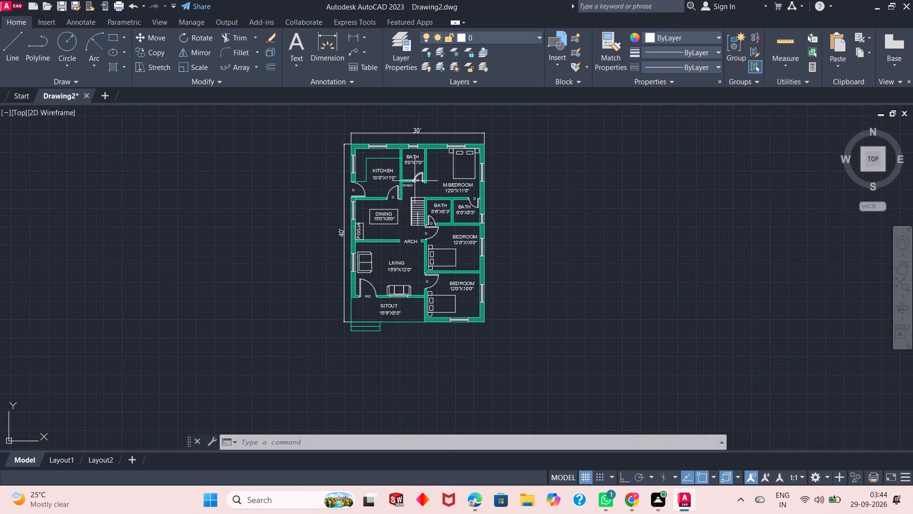
pyautogui.scroll(1, 415, 178)
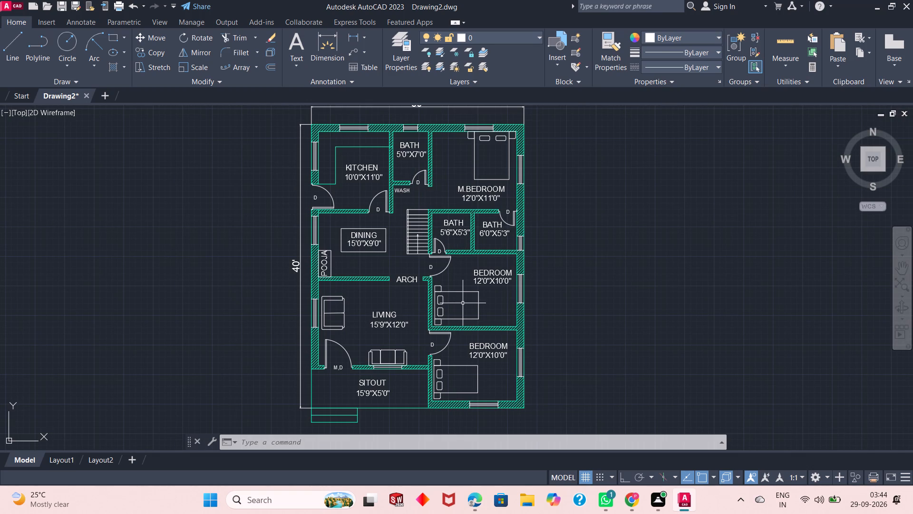
pyautogui.scroll(-1, 451, 315)
pyautogui.scroll(1, 451, 316)
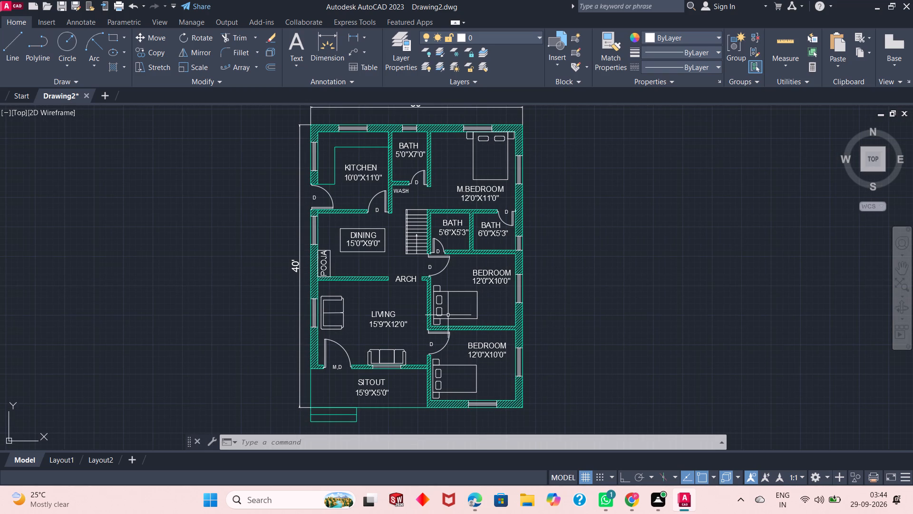
pyautogui.scroll(-1, 448, 315)
pyautogui.scroll(2, 448, 315)
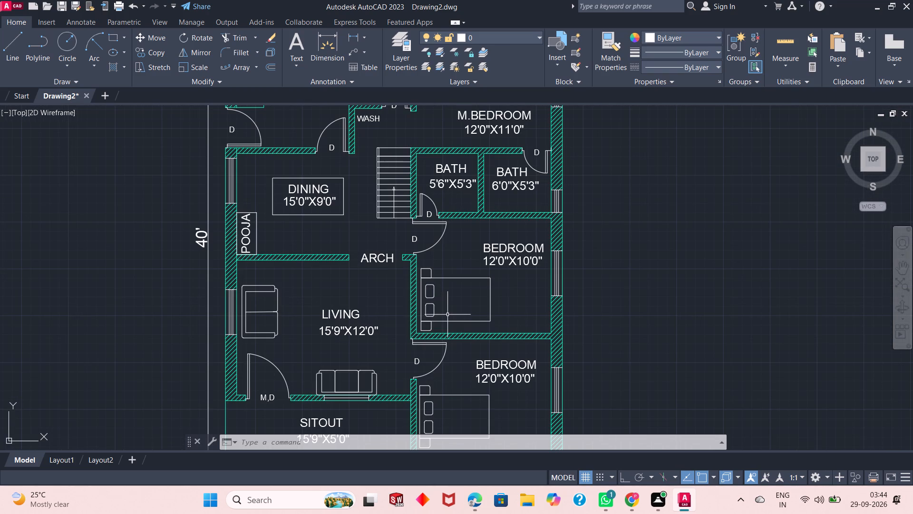
pyautogui.scroll(-1, 447, 314)
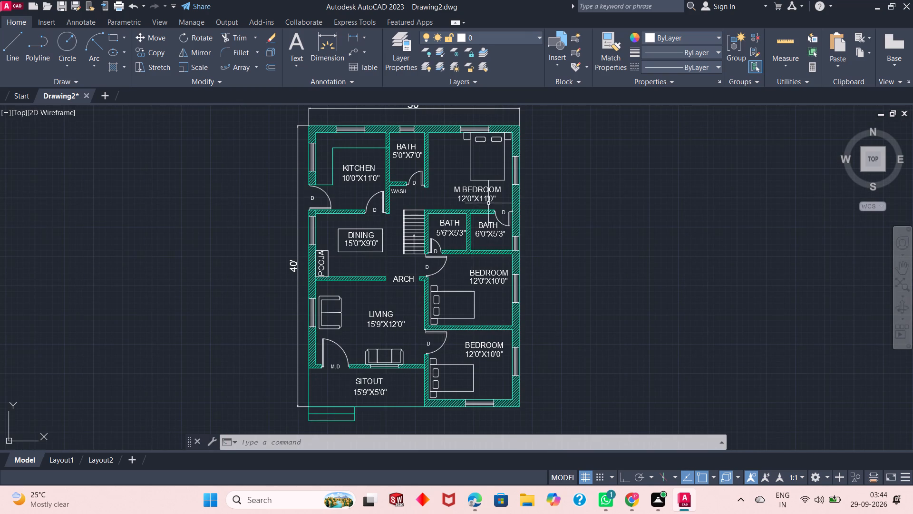
pyautogui.scroll(1, 486, 200)
pyautogui.scroll(-2, 485, 200)
pyautogui.scroll(3, 437, 149)
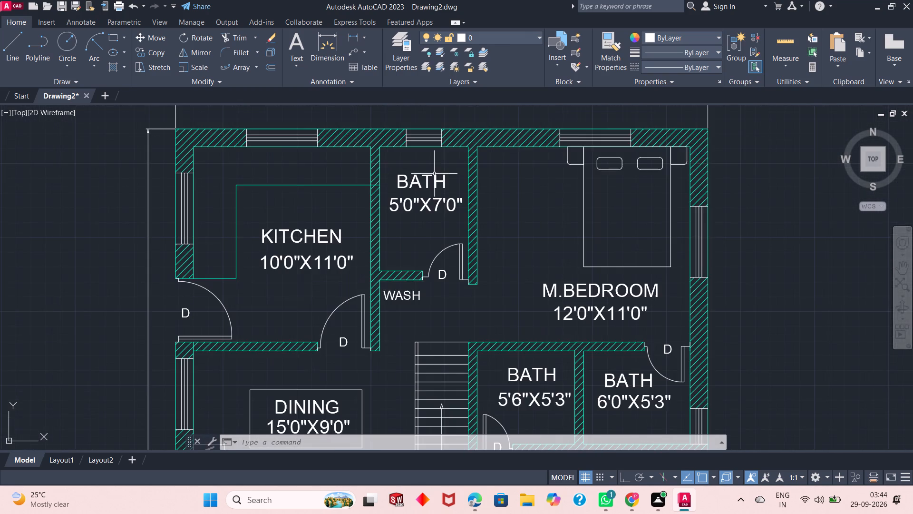
pyautogui.scroll(-3, 422, 206)
pyautogui.scroll(1, 411, 257)
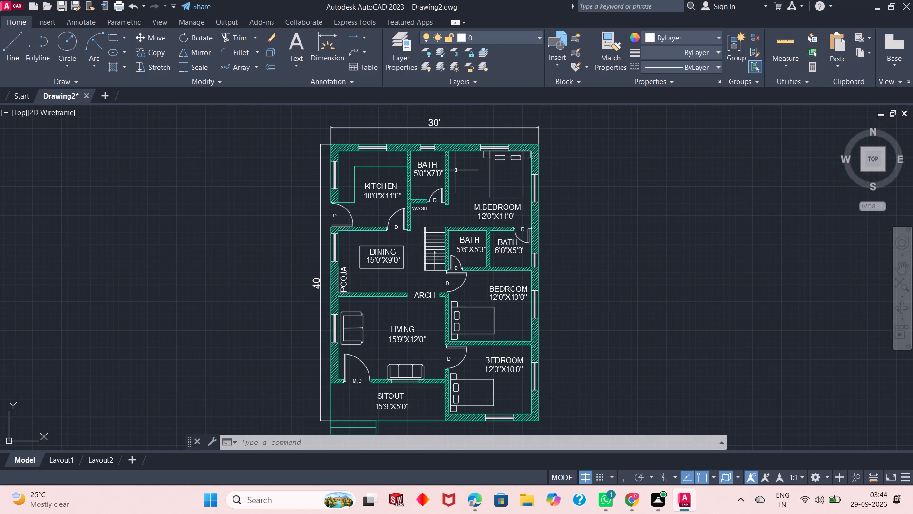
# On Layer1 with ortho on, outline a wardrobe along M.BEDROOM's bath-side wall, running about 7'-9" up to the exterior wall.
pyautogui.scroll(2, 456, 170)
pyautogui.click(498, 37)
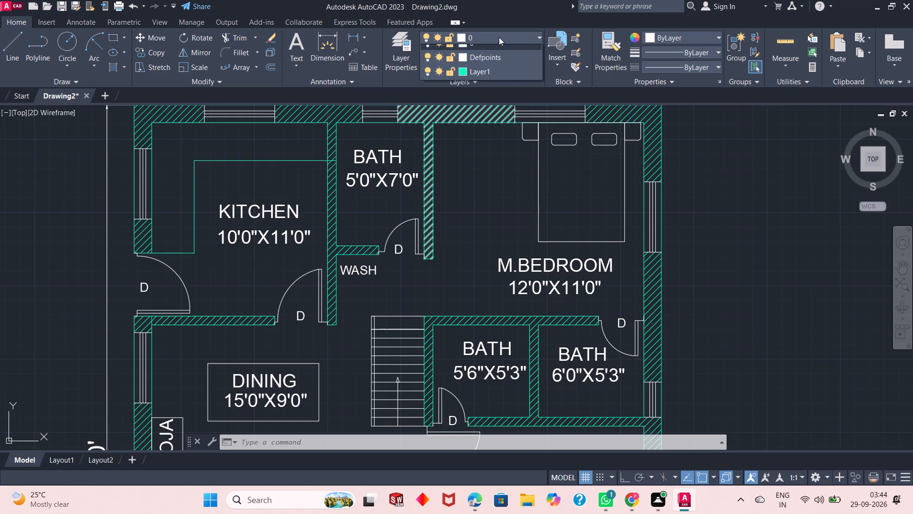
pyautogui.click(489, 76)
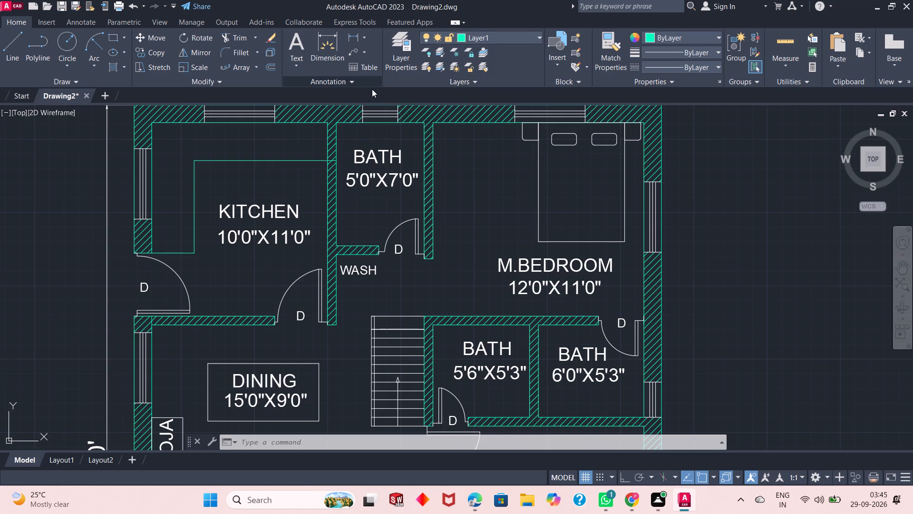
pyautogui.write('l')
pyautogui.press('space')
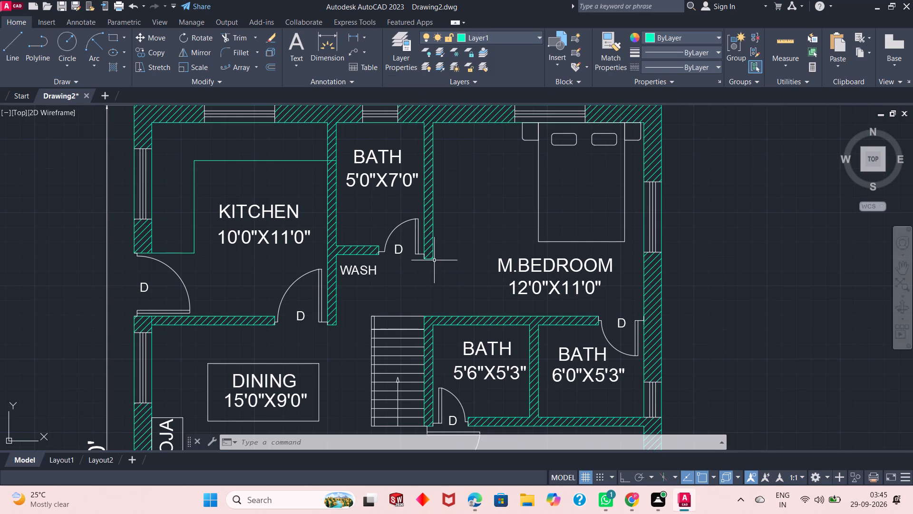
pyautogui.press('l')
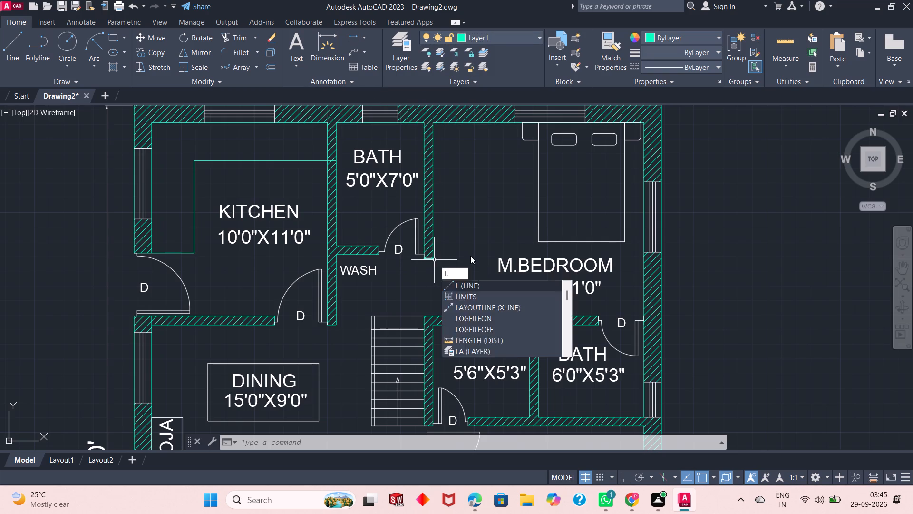
pyautogui.press('space')
pyautogui.click(433, 262)
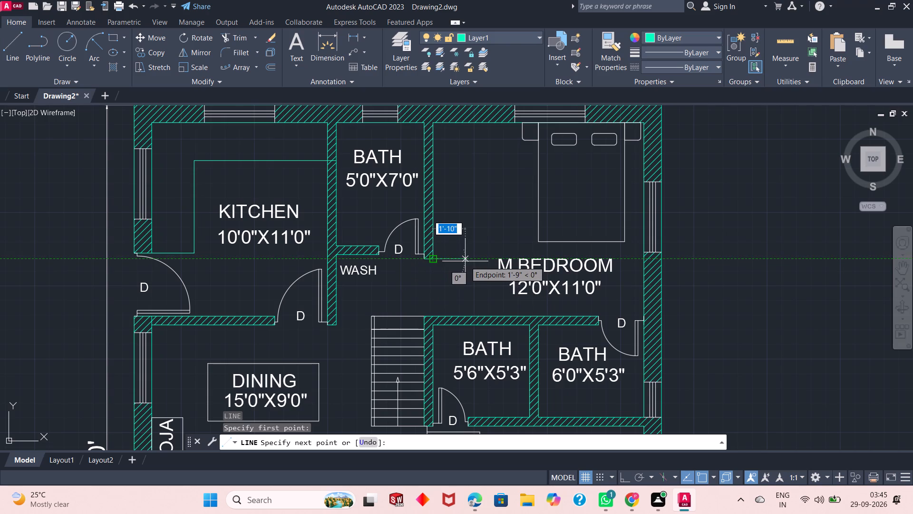
pyautogui.press('F8')
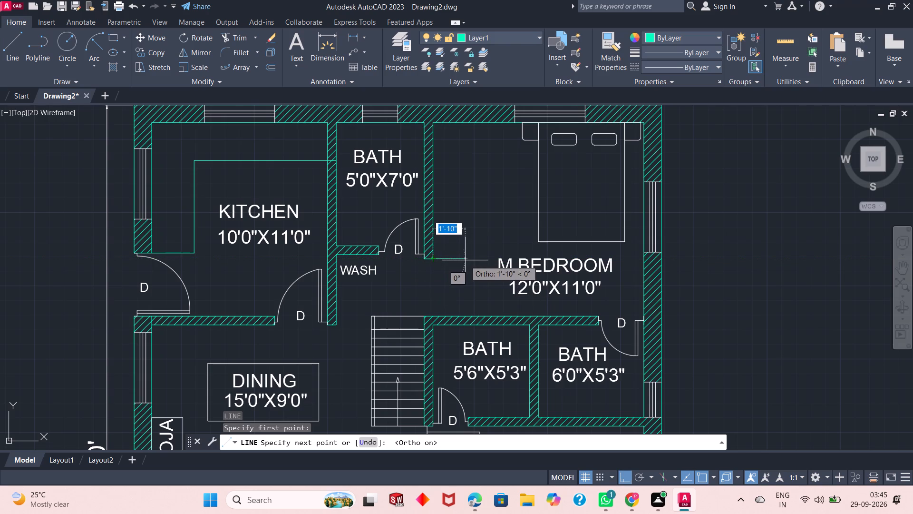
pyautogui.click(460, 260)
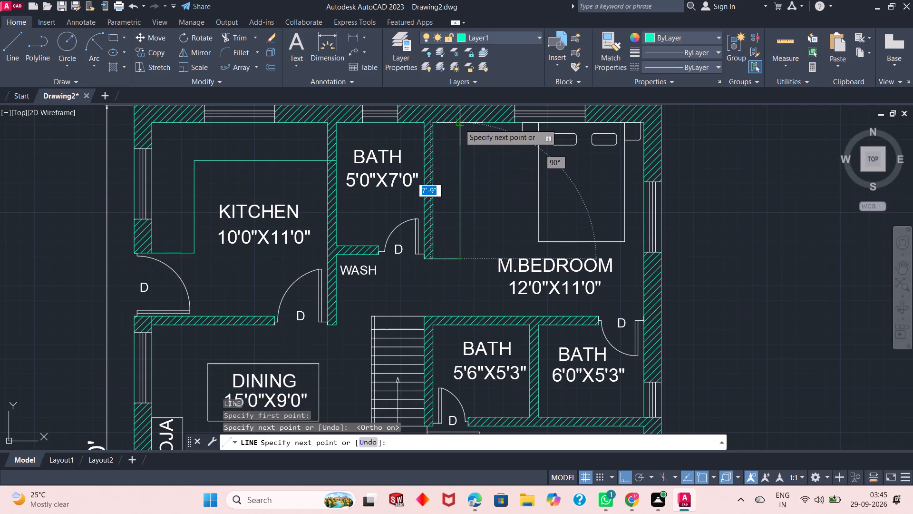
pyautogui.click(459, 124)
pyautogui.press('Escape')
# Look over the whole floor plan to check the wardrobe outline against the surrounding rooms.
pyautogui.scroll(-4, 454, 219)
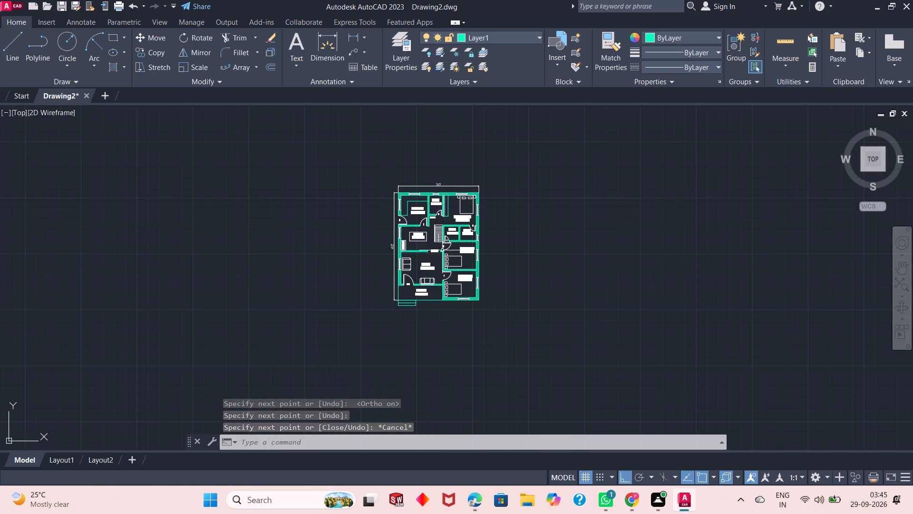
pyautogui.scroll(2, 440, 240)
pyautogui.scroll(-1, 440, 229)
pyautogui.scroll(1, 441, 219)
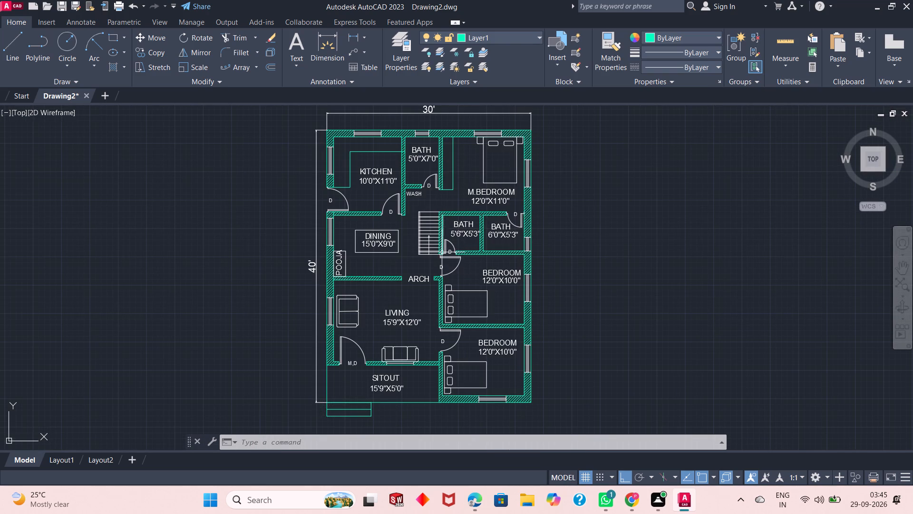
pyautogui.scroll(-1, 461, 180)
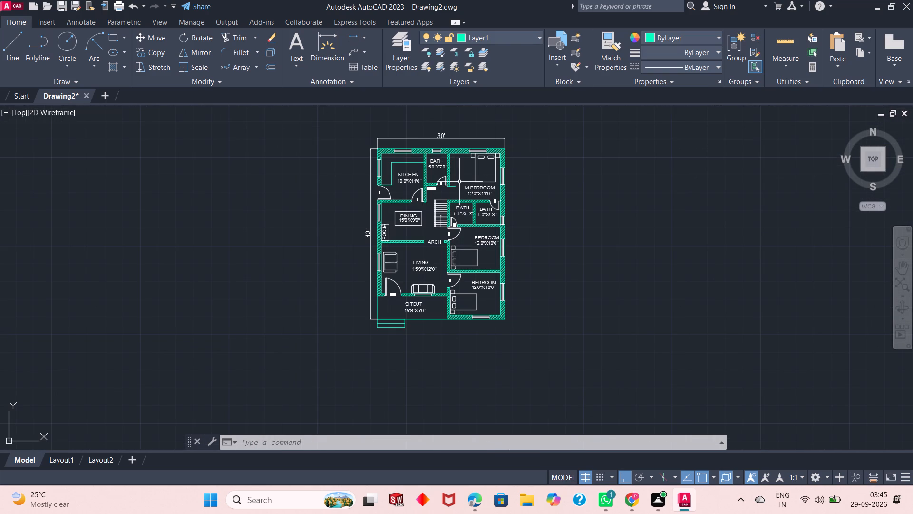
pyautogui.scroll(1, 459, 181)
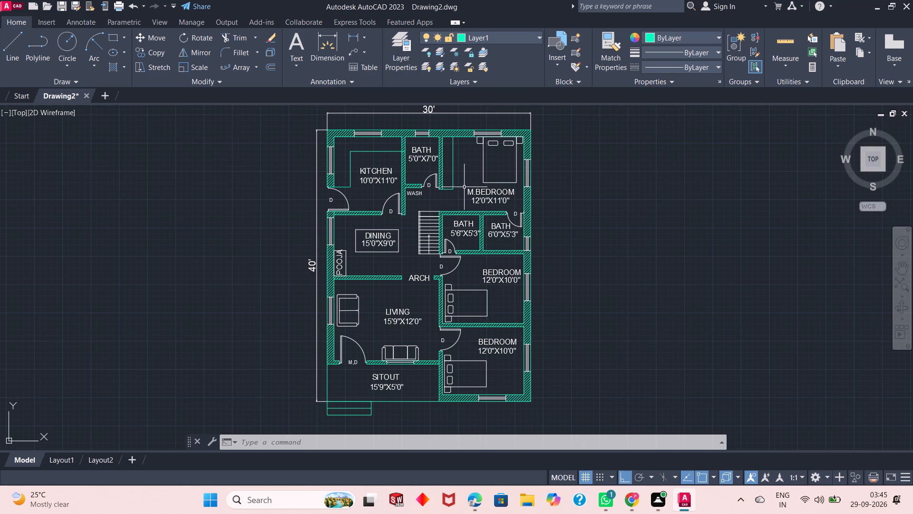
pyautogui.moveTo(464, 188); pyautogui.dragTo(465, 193, button='middle')
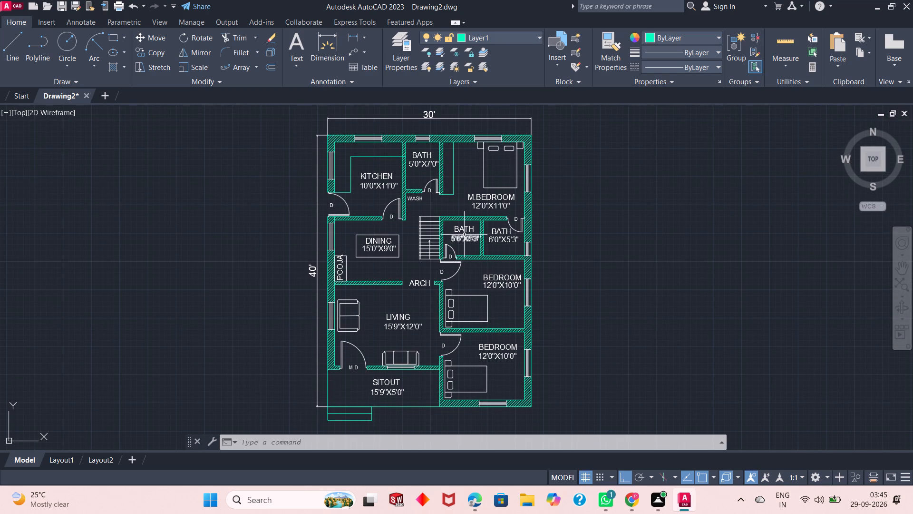
pyautogui.moveTo(464, 235); pyautogui.dragTo(464, 239, button='middle')
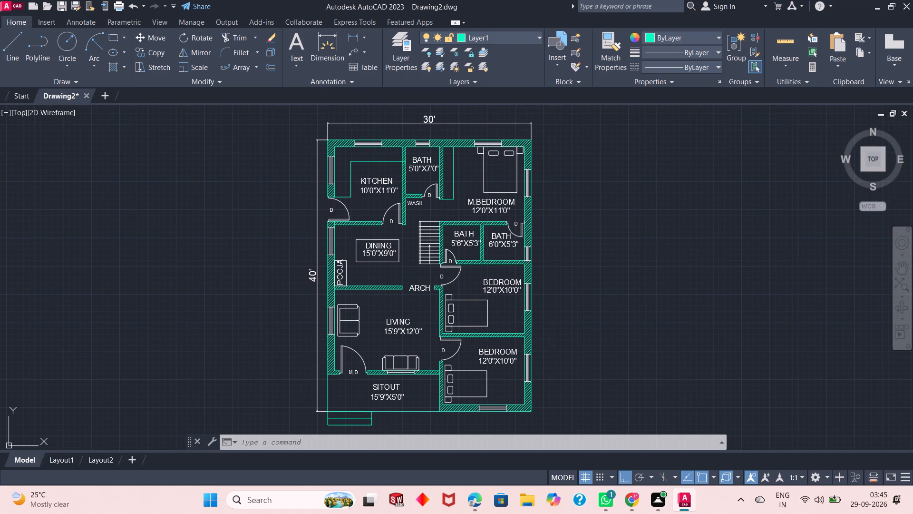
pyautogui.middleClick(464, 239)
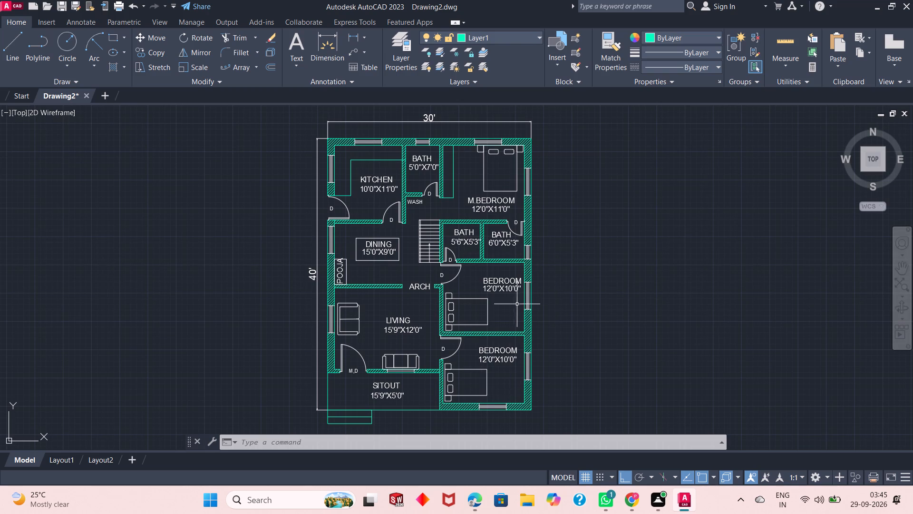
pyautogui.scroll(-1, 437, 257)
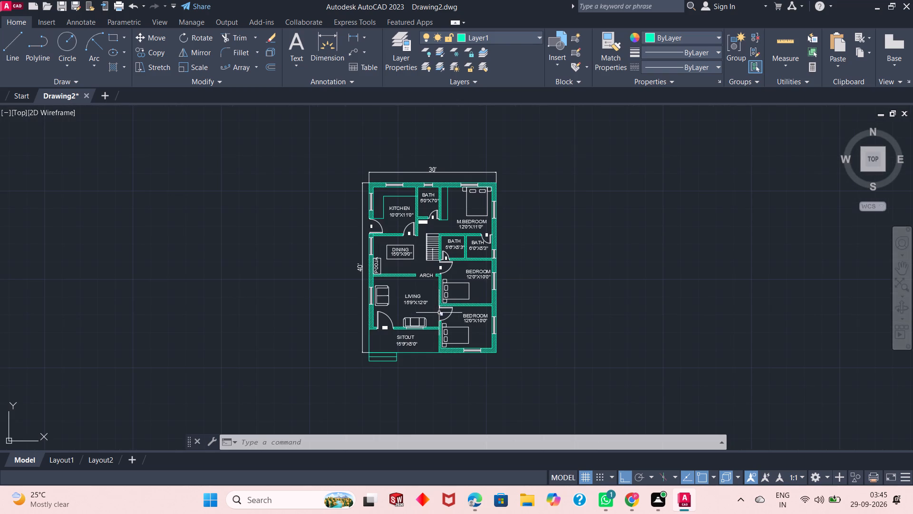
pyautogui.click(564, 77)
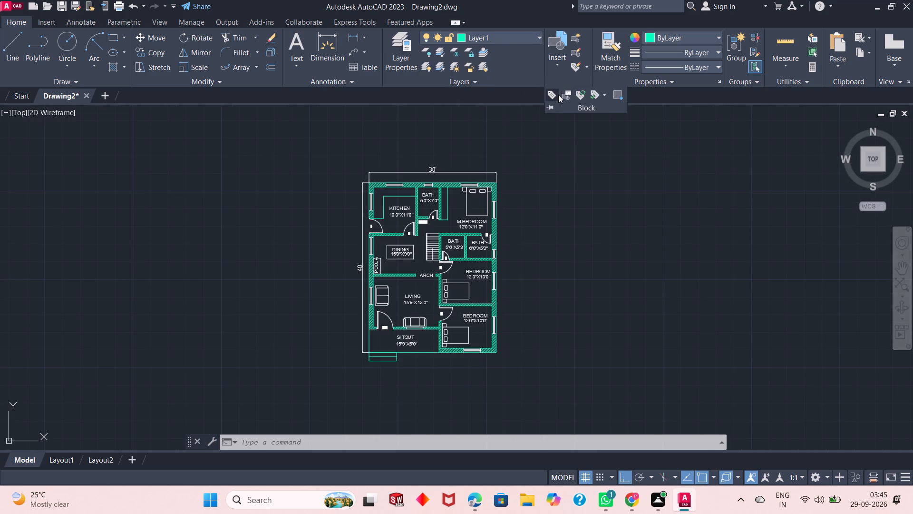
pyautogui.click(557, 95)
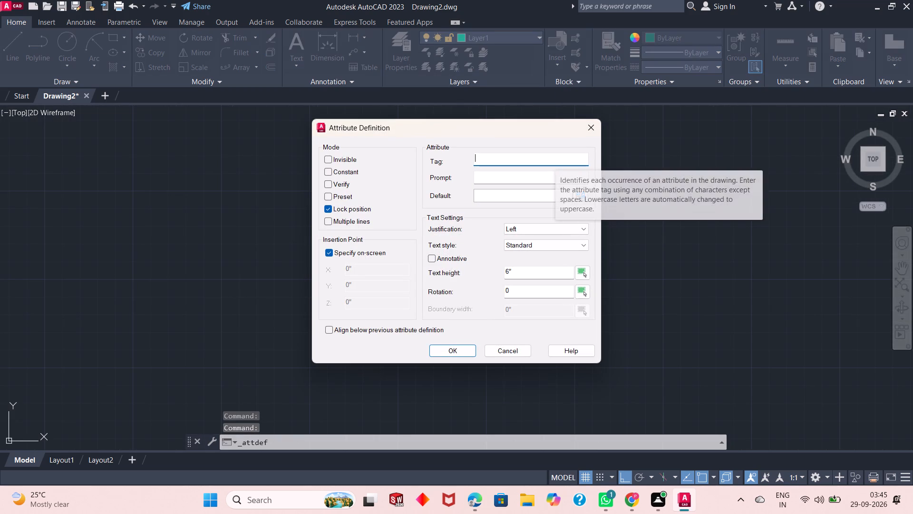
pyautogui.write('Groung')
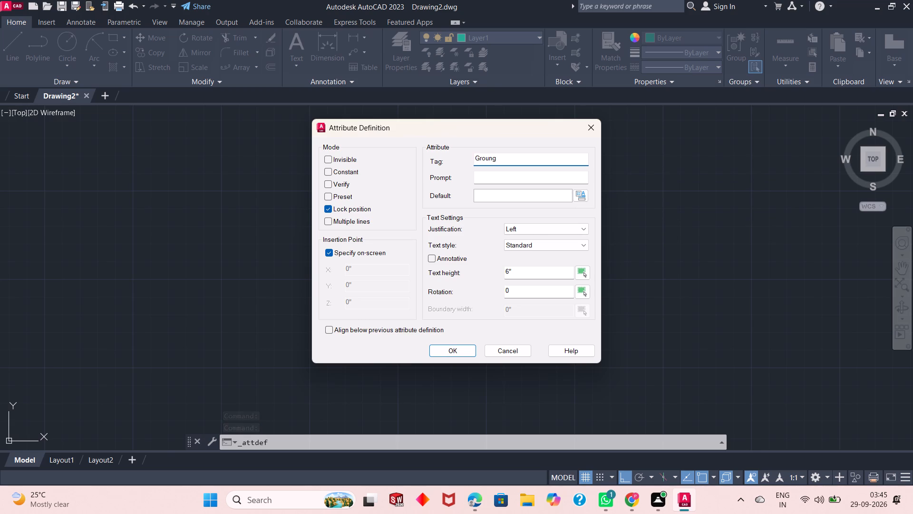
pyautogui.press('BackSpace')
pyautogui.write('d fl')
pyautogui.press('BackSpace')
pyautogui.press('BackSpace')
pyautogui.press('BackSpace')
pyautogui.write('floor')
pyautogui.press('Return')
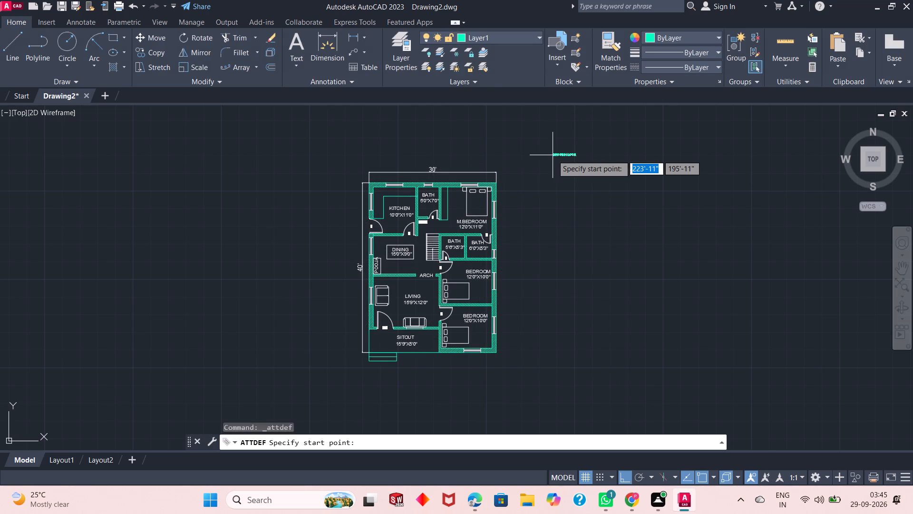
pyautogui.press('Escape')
# Define a title attribute with tag groundfloor and 1' text height, and place it just below the sitout, beside the entrance steps.
pyautogui.click(567, 75)
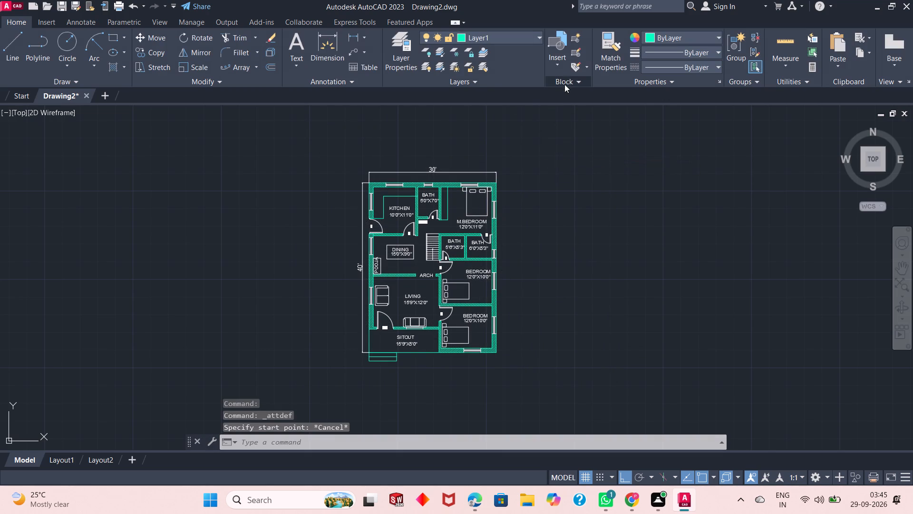
pyautogui.click(565, 76)
pyautogui.click(564, 82)
pyautogui.click(552, 94)
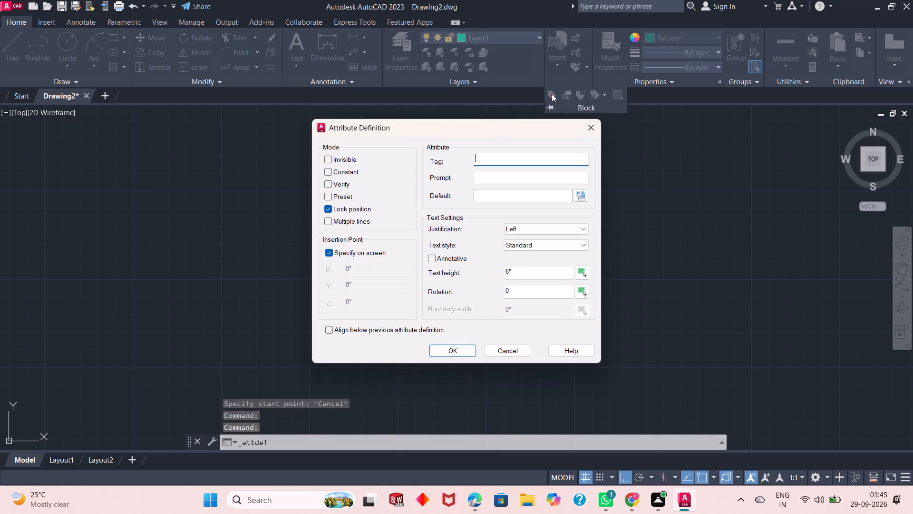
pyautogui.write('gro')
pyautogui.write('undfloor')
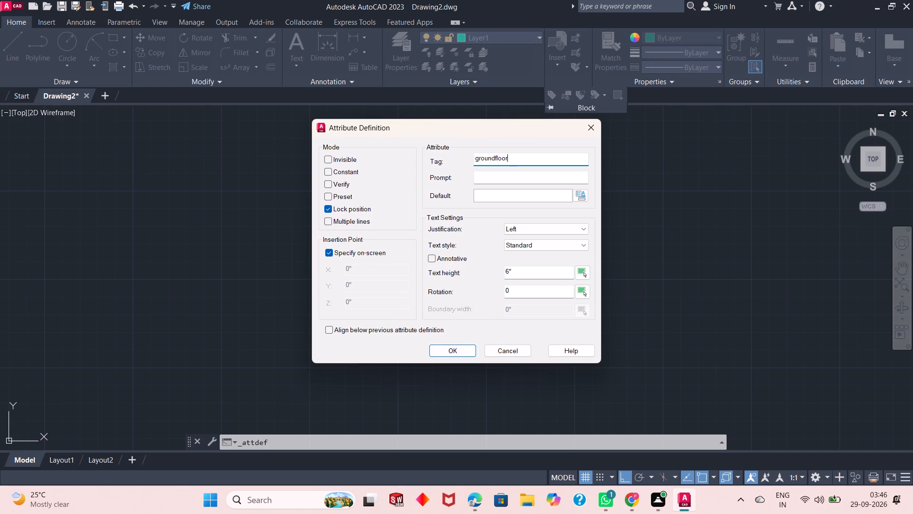
pyautogui.doubleClick(525, 270)
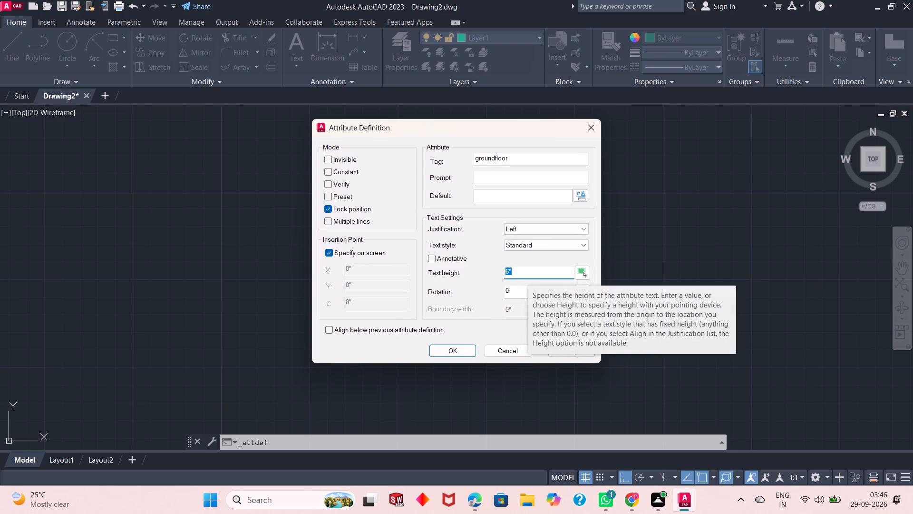
pyautogui.press('1')
pyautogui.press("'")
pyautogui.press('Return')
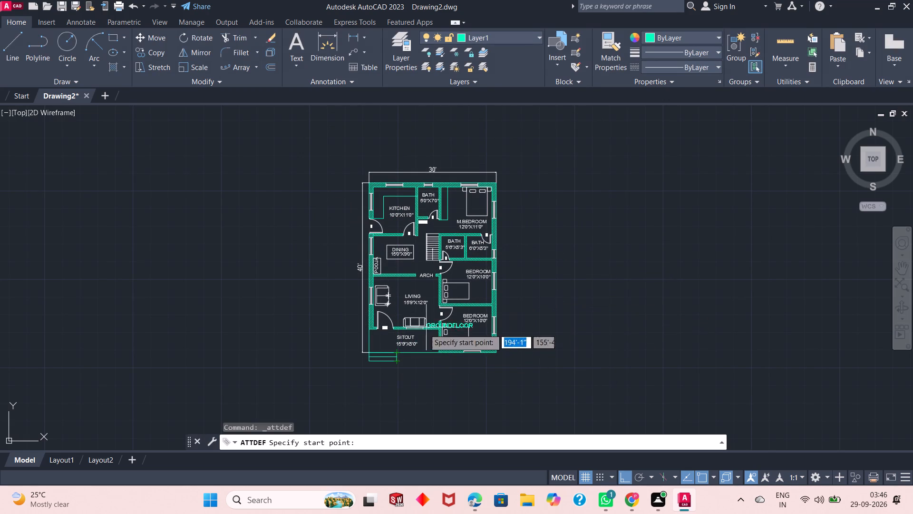
pyautogui.scroll(3, 418, 379)
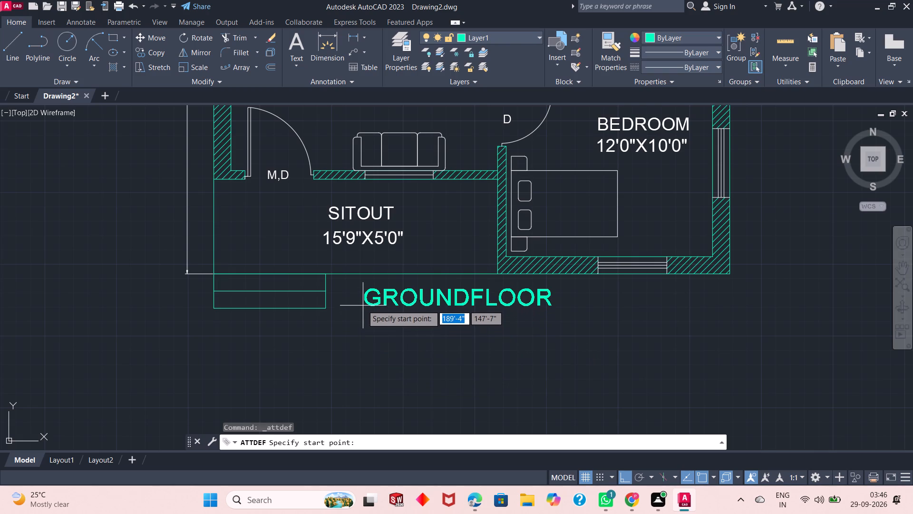
pyautogui.click(361, 305)
# With the GROUNDFLOOR title selected, set the Defpoints layer's colour to white.
pyautogui.click(406, 307)
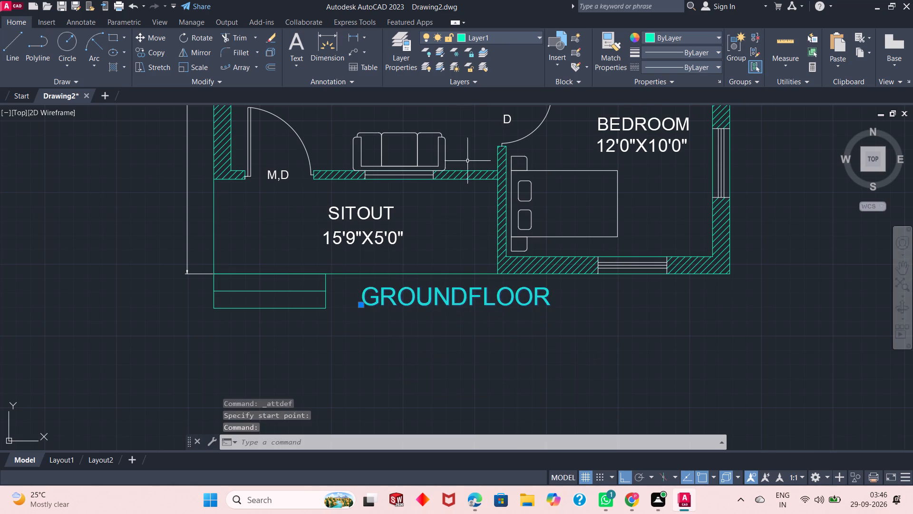
pyautogui.click(509, 37)
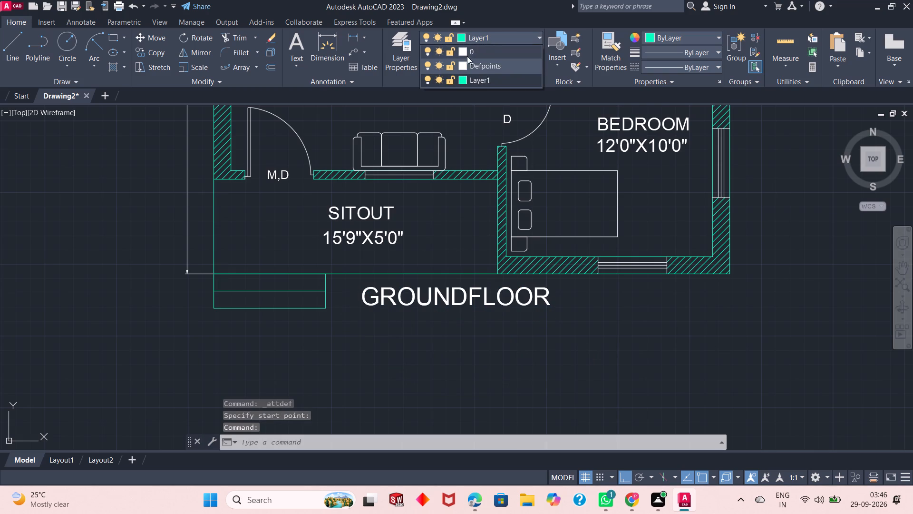
pyautogui.click(463, 64)
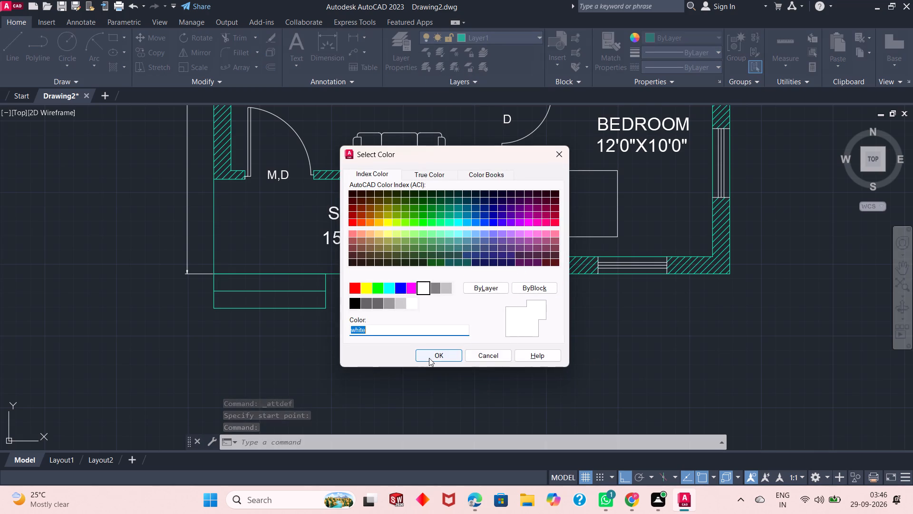
pyautogui.click(432, 357)
pyautogui.press('Escape')
# Look over the whole floor plan to check the GROUNDFLOOR title against the rooms and overall dimensions.
pyautogui.scroll(1, 508, 318)
pyautogui.scroll(-1, 494, 317)
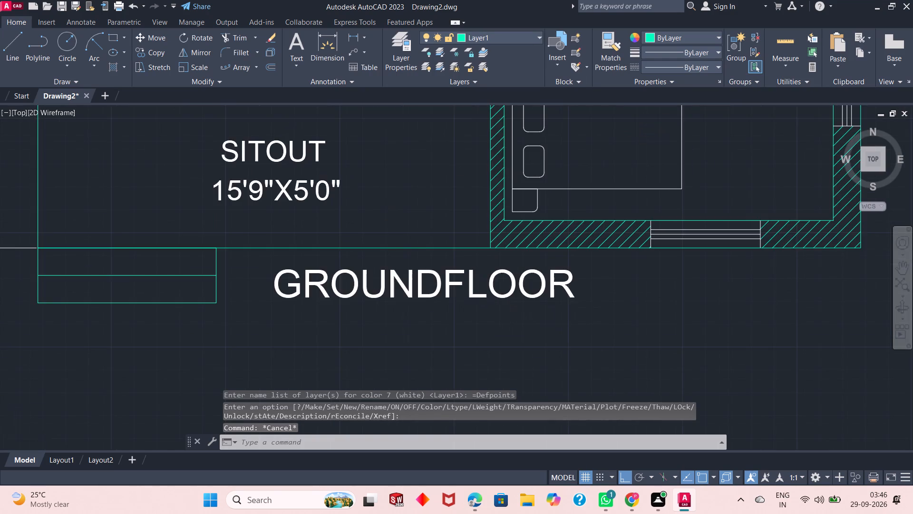
pyautogui.scroll(-2, 494, 317)
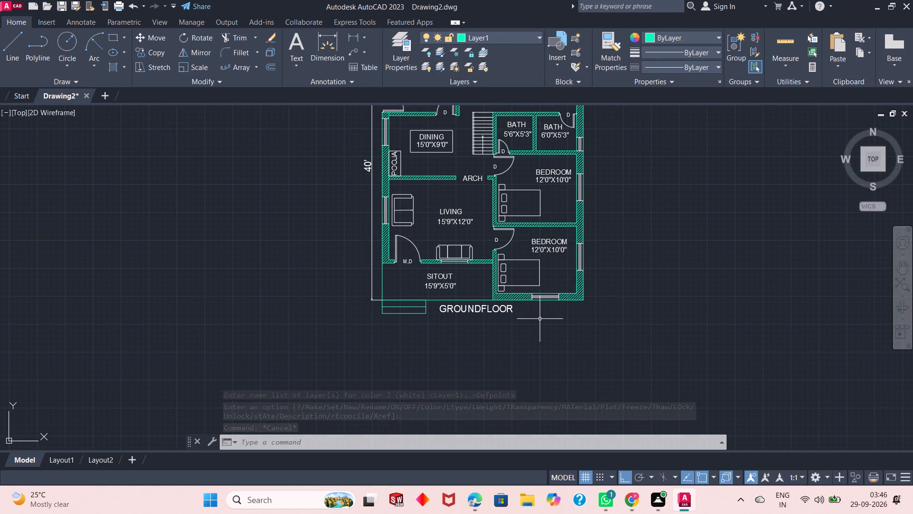
pyautogui.scroll(-2, 508, 326)
pyautogui.scroll(1, 504, 304)
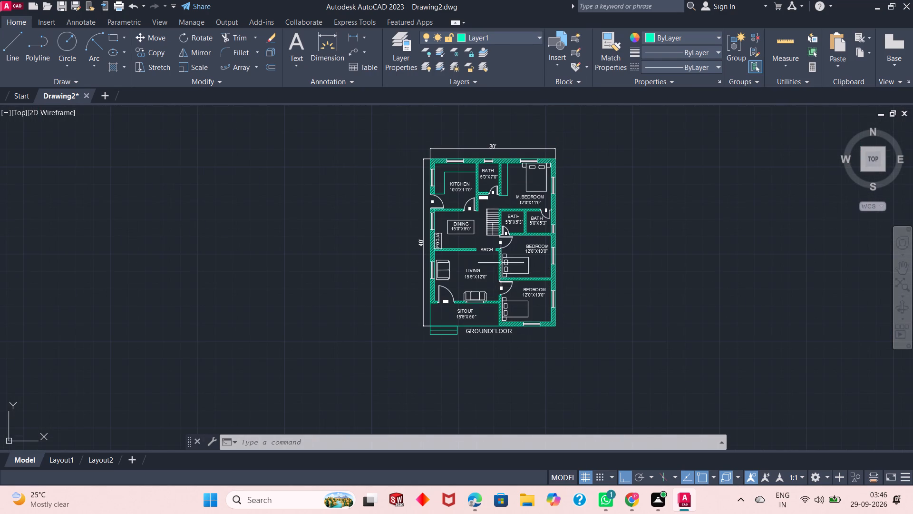
pyautogui.scroll(1, 506, 203)
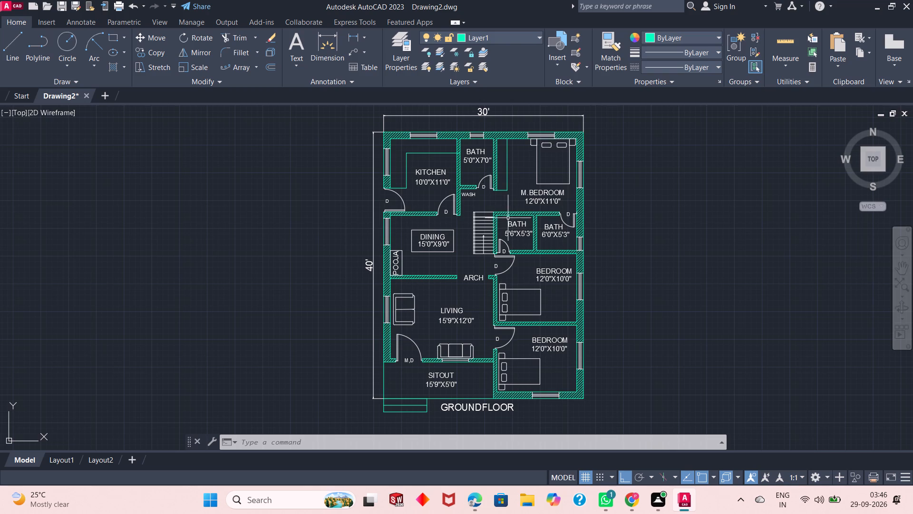
pyautogui.moveTo(508, 218); pyautogui.dragTo(508, 224, button='middle')
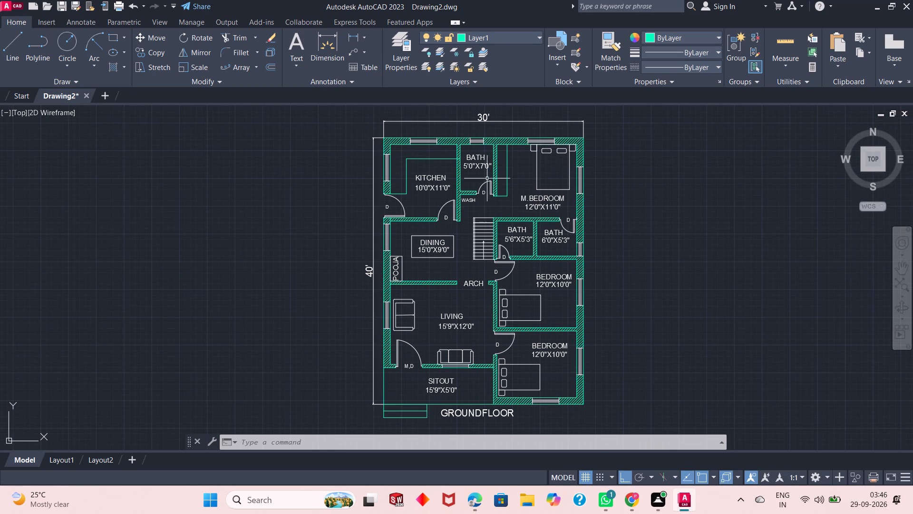
# Run the LOGFILEOFF command.
pyautogui.click(281, 440)
pyautogui.click(248, 443)
pyautogui.write('lo')
pyautogui.press('g')
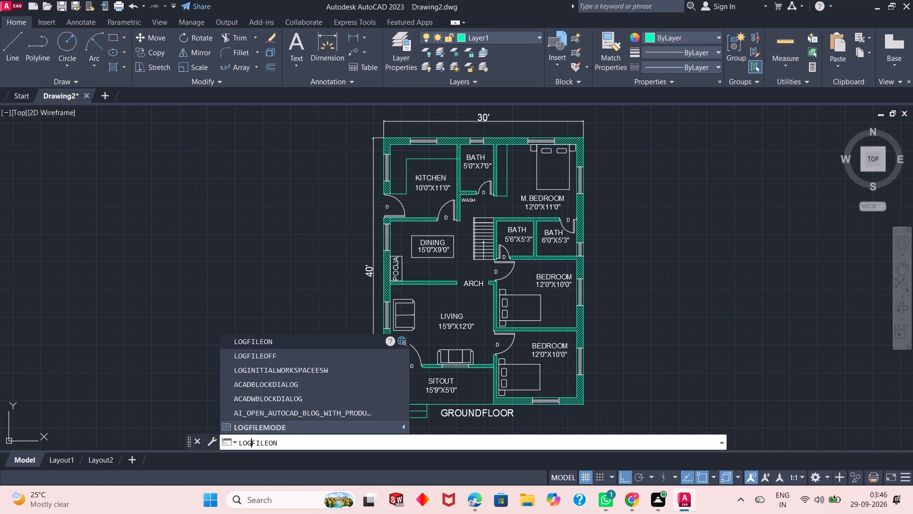
pyautogui.click(274, 353)
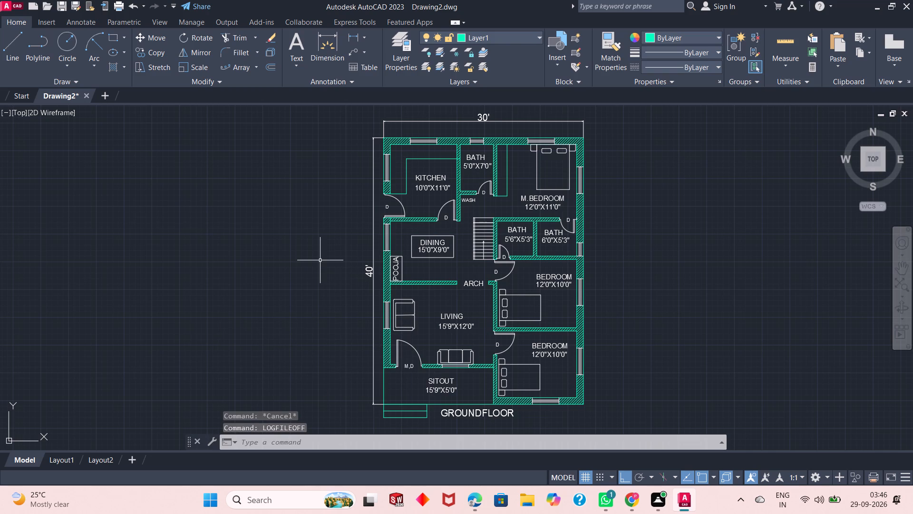
# Save the drawing to the OneDrive folder as Residential ground floor in AutoCAD 2018 Drawing format.
pyautogui.hotkey('ctrl', 's')
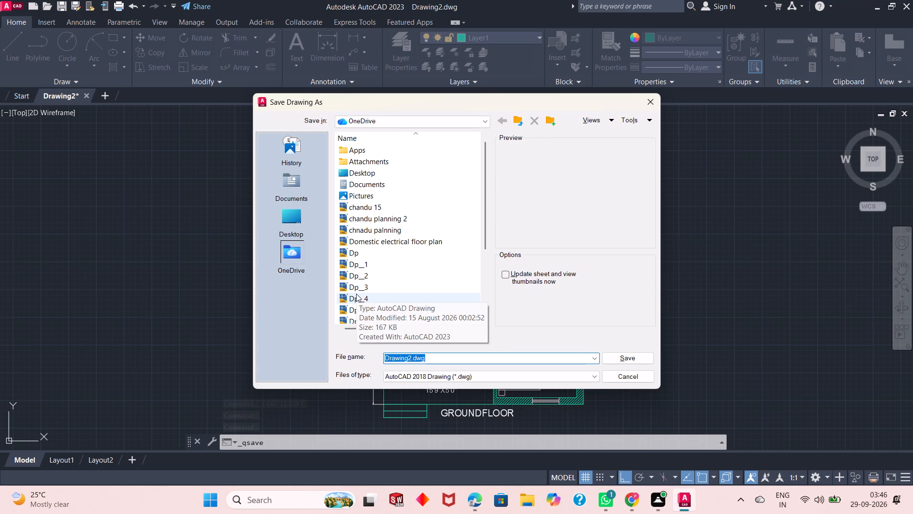
pyautogui.write('Reside')
pyautogui.write('nt')
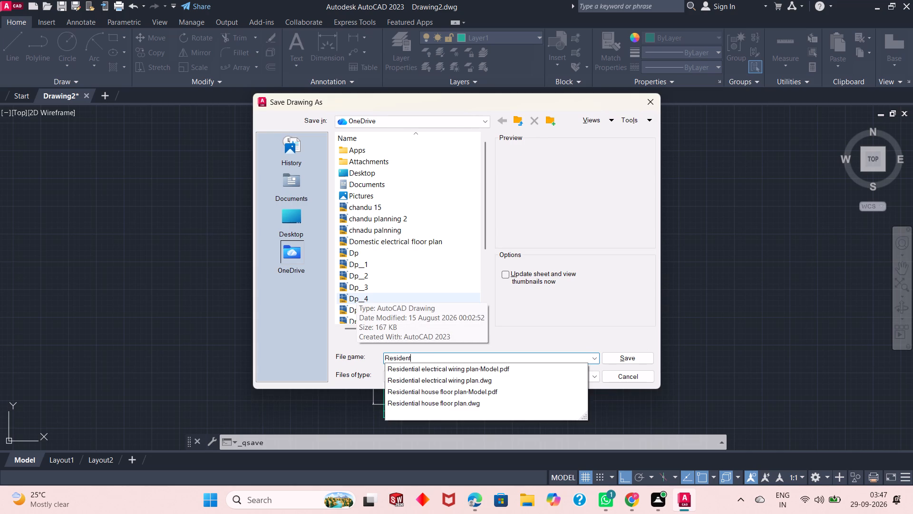
pyautogui.write('ial')
pyautogui.press('space')
pyautogui.write('groun')
pyautogui.write('d floor')
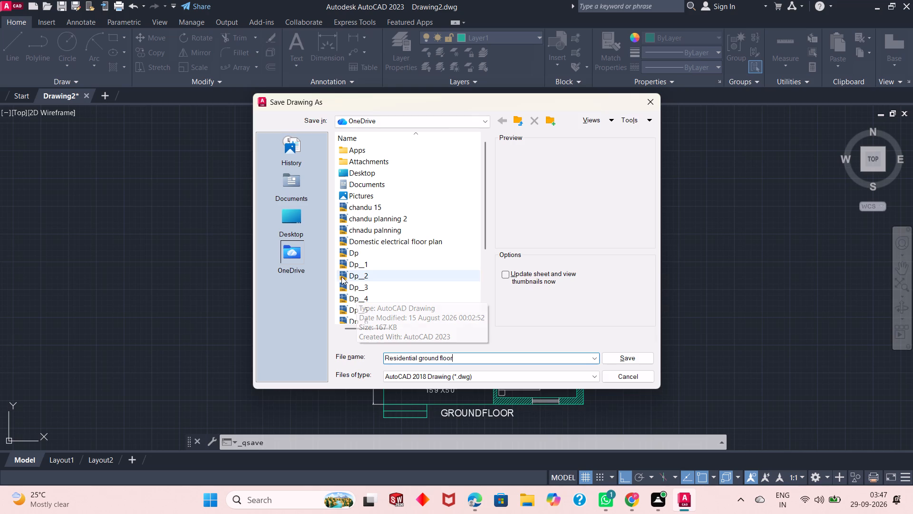
pyautogui.click(290, 252)
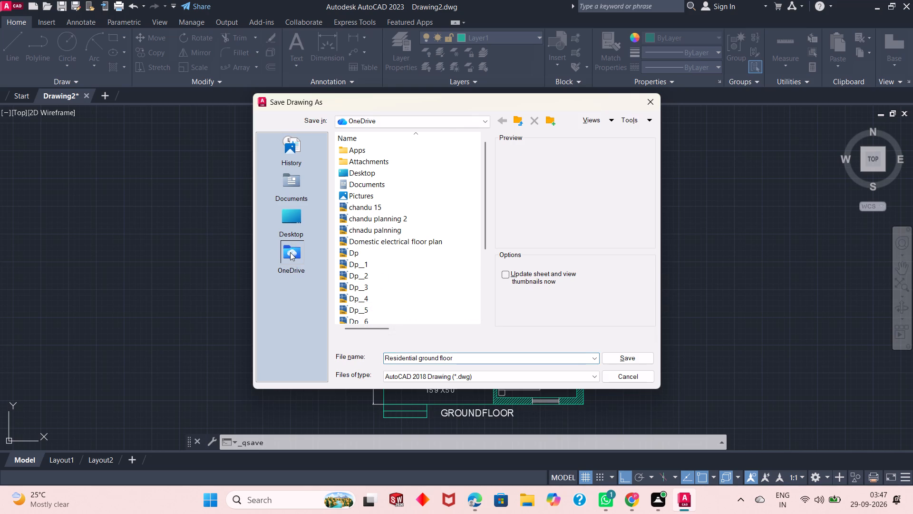
pyautogui.scroll(-7, 380, 247)
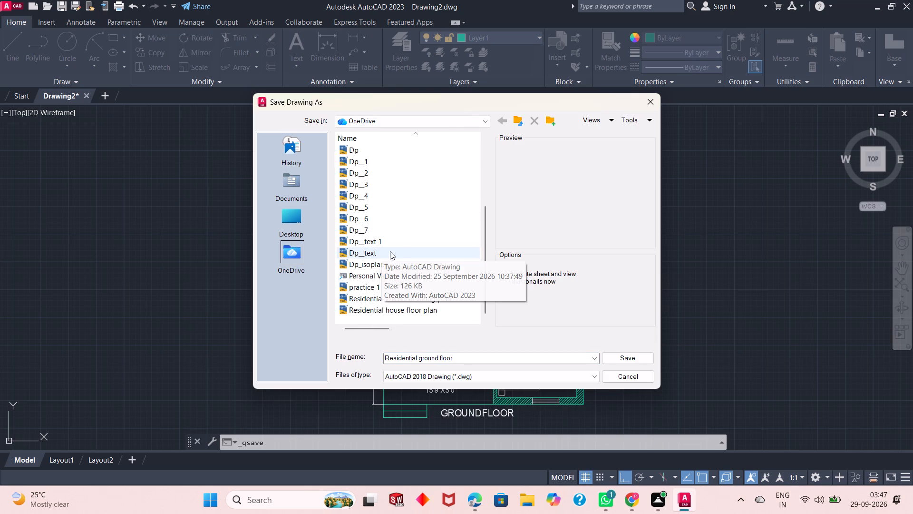
pyautogui.click(632, 360)
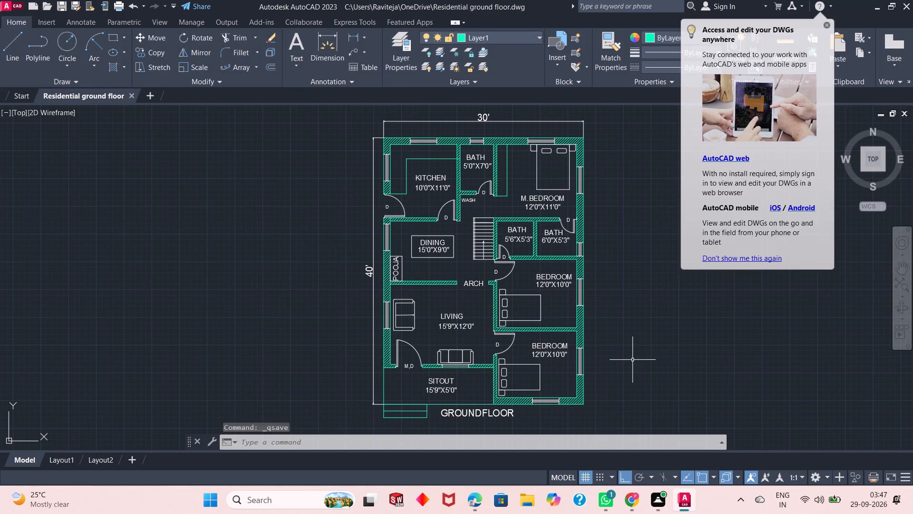
pyautogui.click(827, 24)
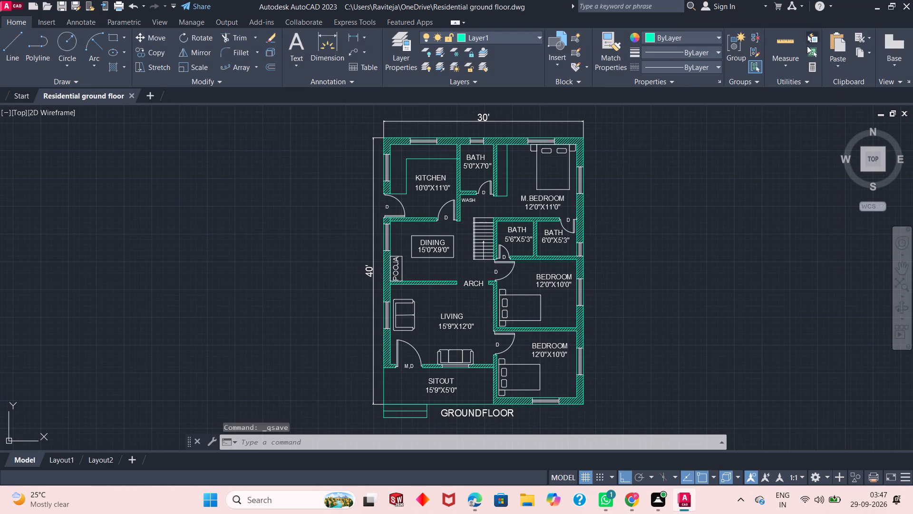
# Set up a centred landscape plot with the DWG To PDF.pc3 plotter and ISO expand A4 (297.00 x 210.00 MM) paper.
pyautogui.write('plo')
pyautogui.press('Return')
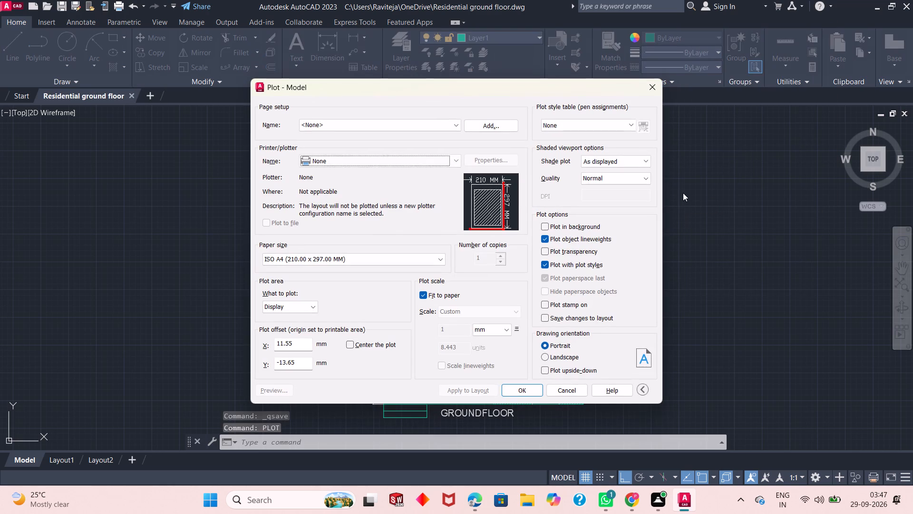
pyautogui.click(561, 356)
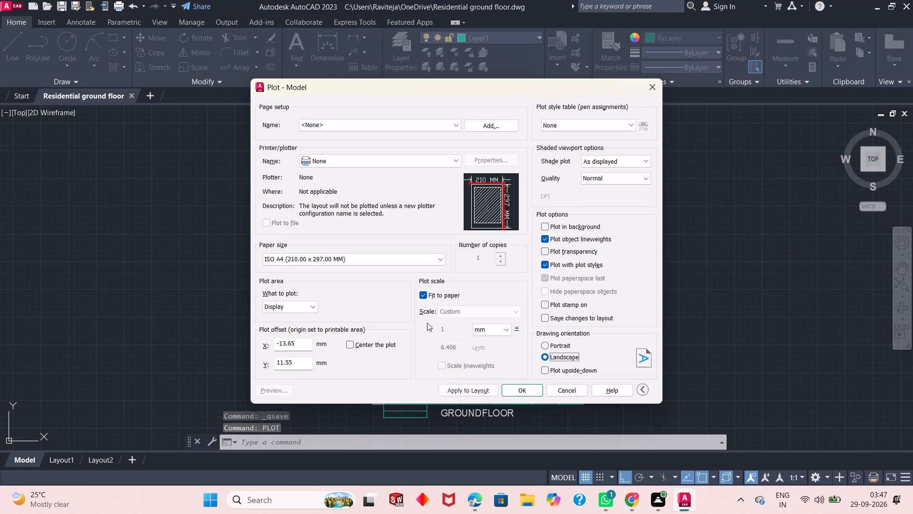
pyautogui.click(351, 344)
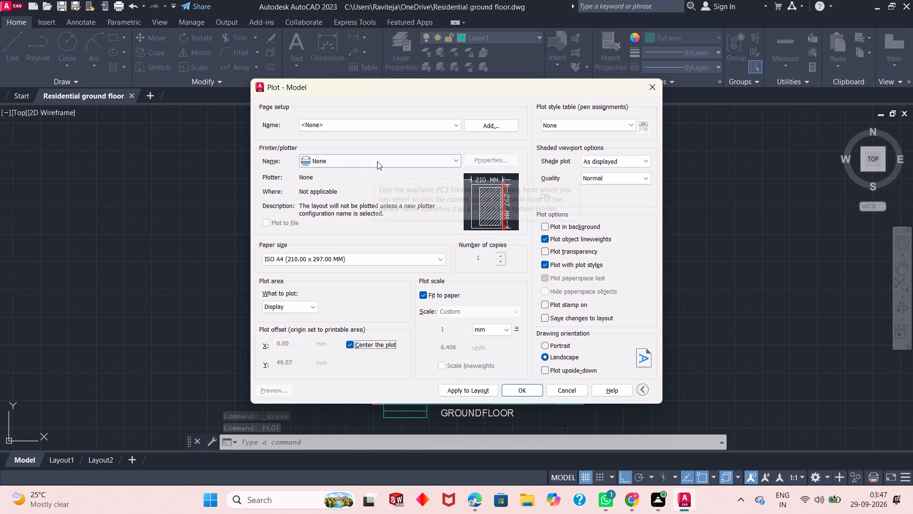
pyautogui.click(379, 160)
pyautogui.click(379, 281)
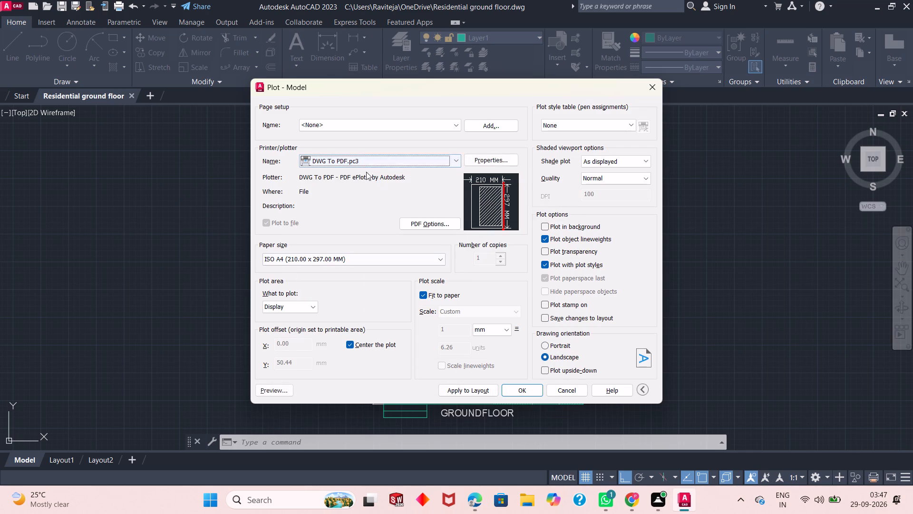
pyautogui.click(380, 258)
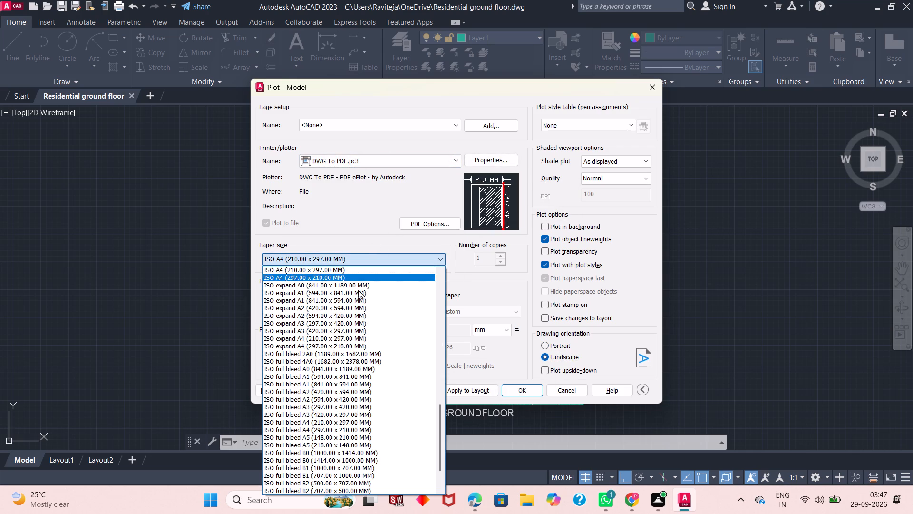
pyautogui.click(357, 348)
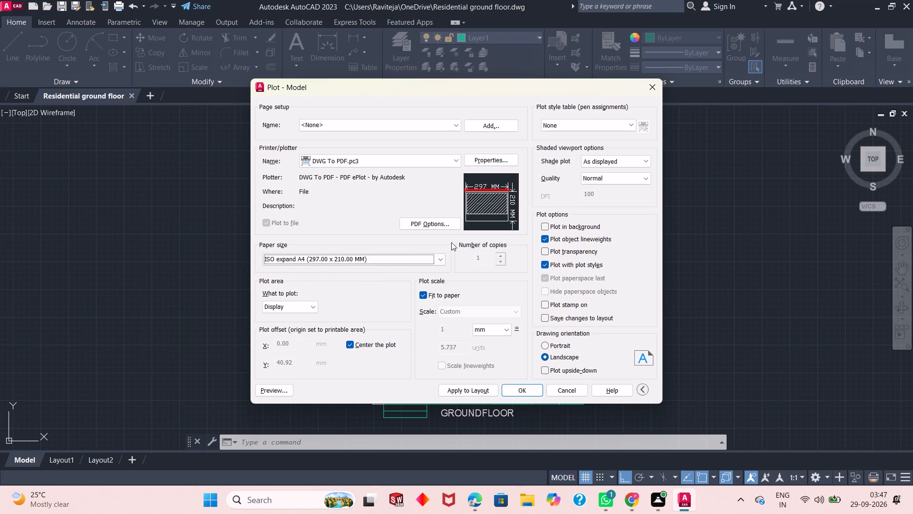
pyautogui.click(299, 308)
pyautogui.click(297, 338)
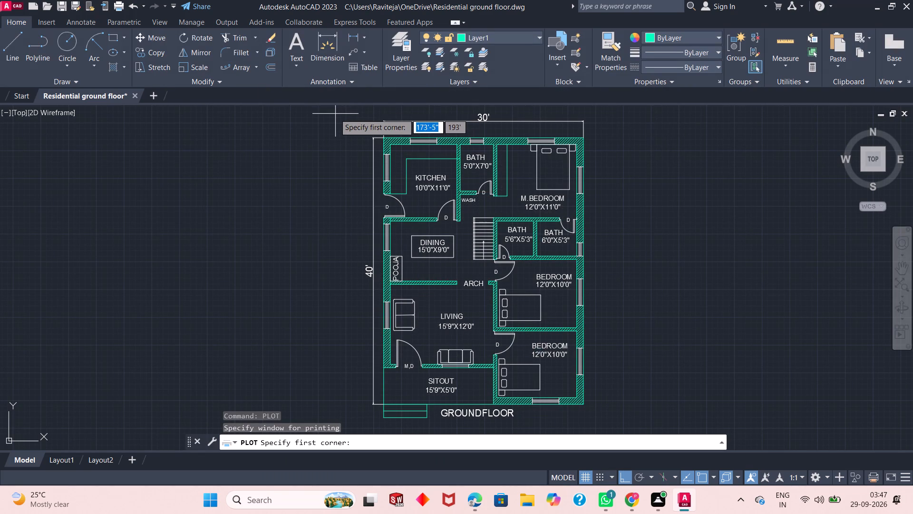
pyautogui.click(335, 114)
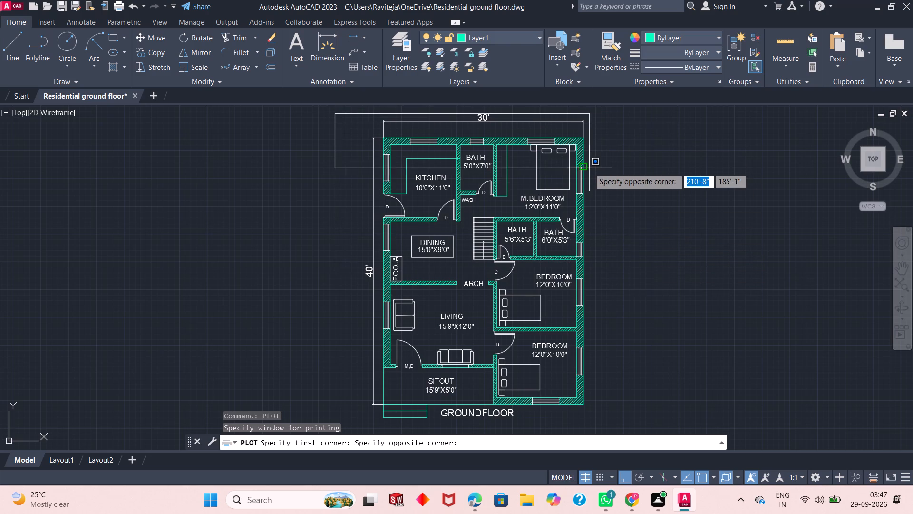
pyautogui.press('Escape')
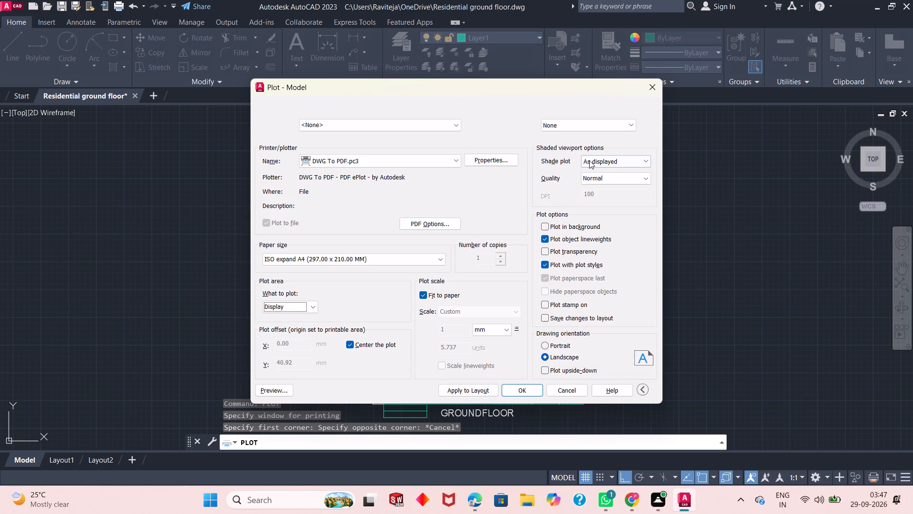
# Set the plot area to a window enclosing the whole floor plan, its overall dimensions and the GROUNDFLOOR title.
pyautogui.click(315, 305)
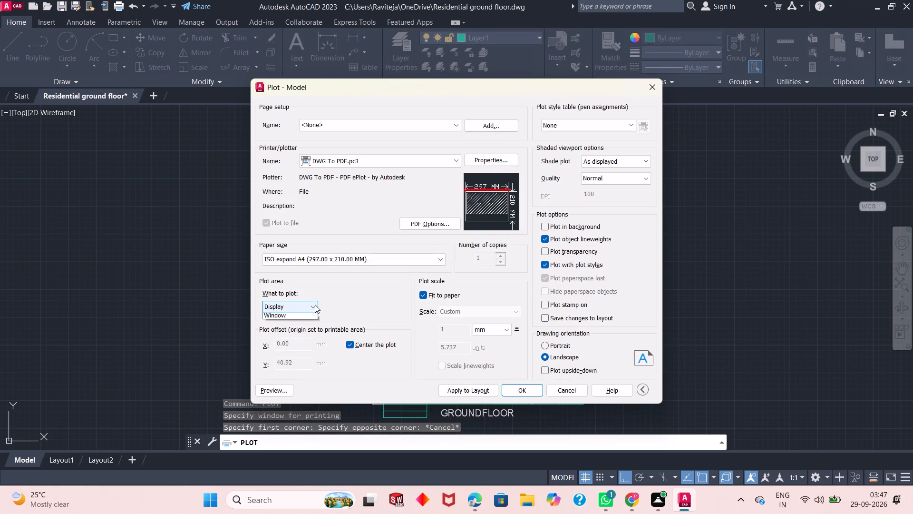
pyautogui.click(303, 341)
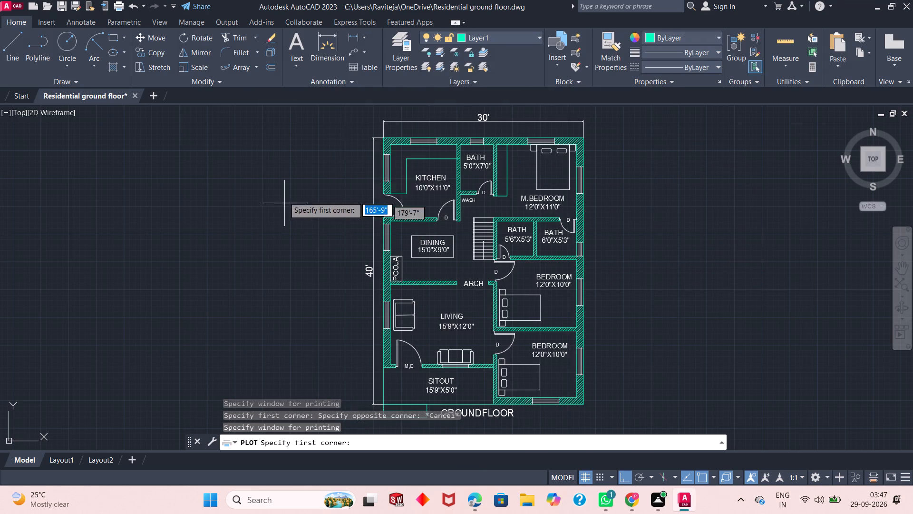
pyautogui.click(312, 102)
pyautogui.click(312, 109)
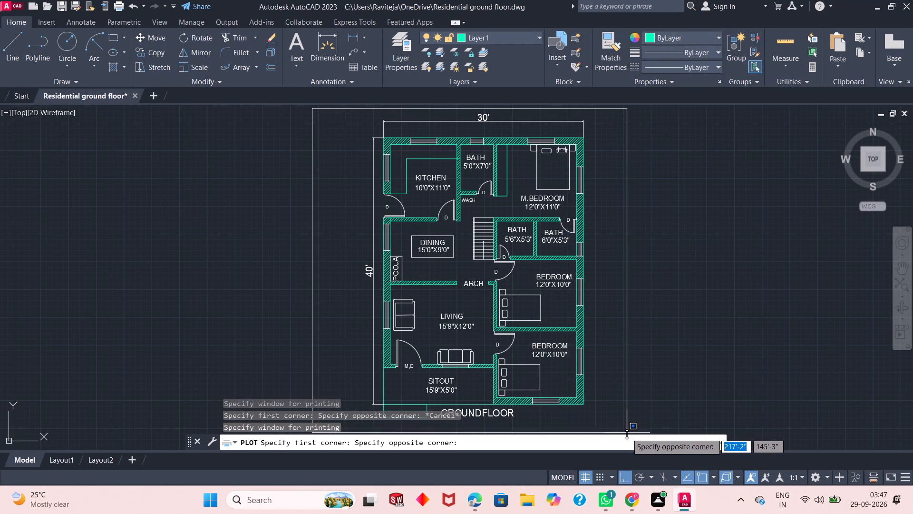
pyautogui.click(656, 431)
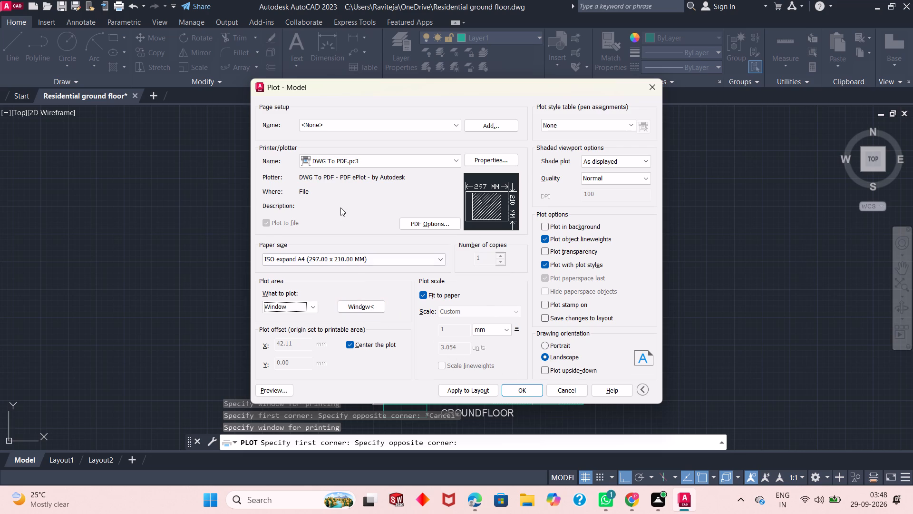
# Plot the drawing to the OneDrive folder as Residential ground floor-Model.pdf.
pyautogui.click(512, 391)
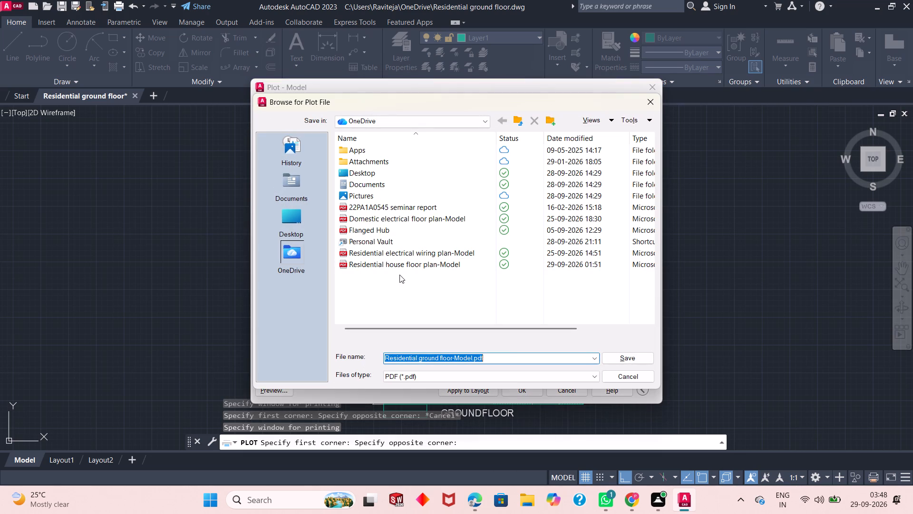
pyautogui.click(290, 257)
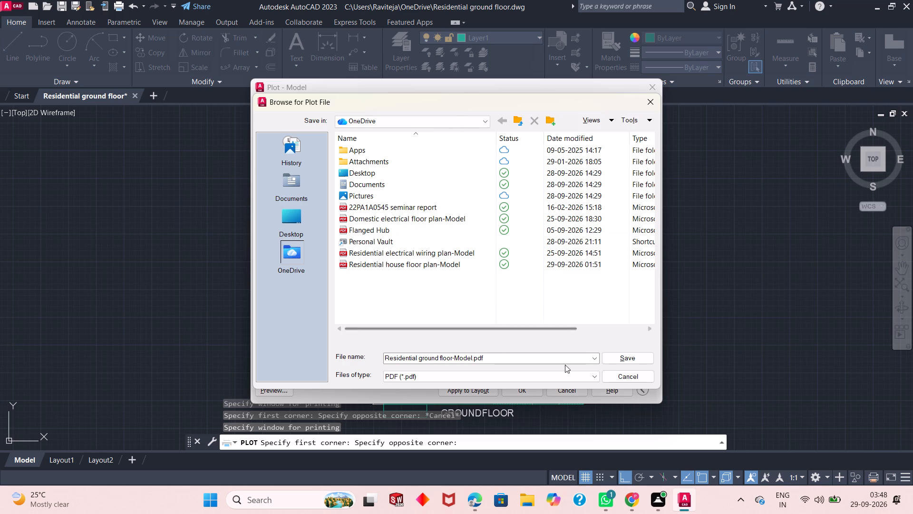
pyautogui.click(627, 359)
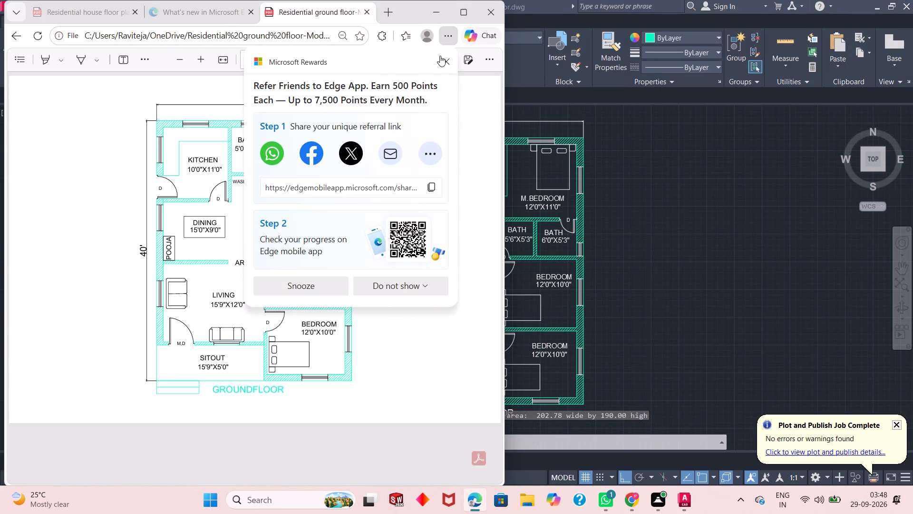
# View the plotted PDF in Edge without the rewards pop-up, and return to AutoCAD with the plot notification dismissed.
pyautogui.click(446, 61)
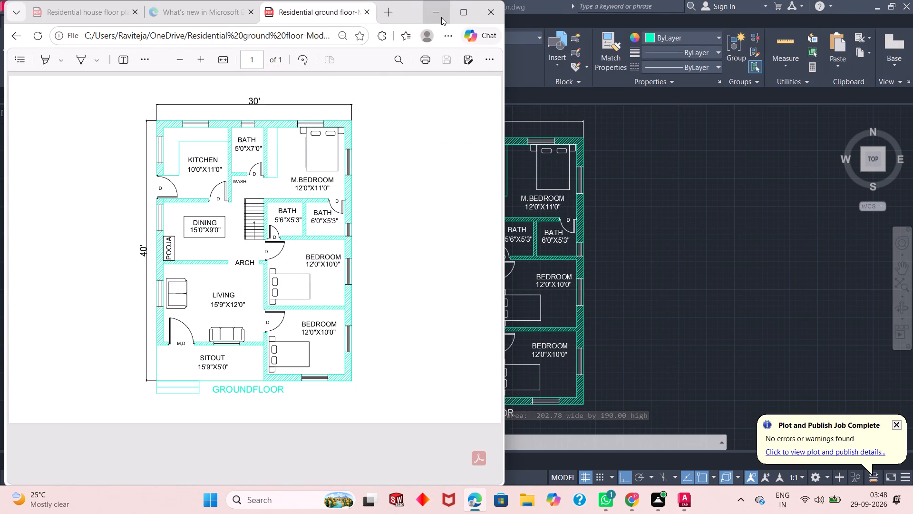
pyautogui.click(441, 17)
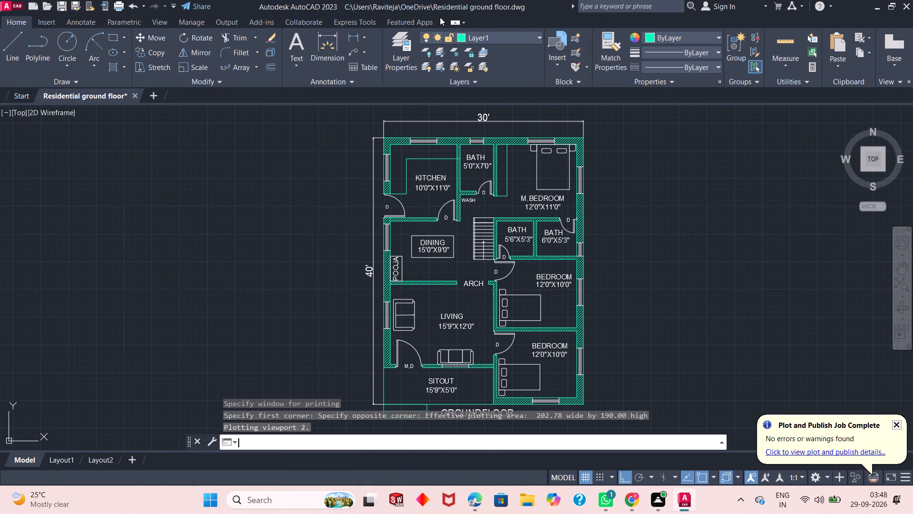
pyautogui.click(896, 423)
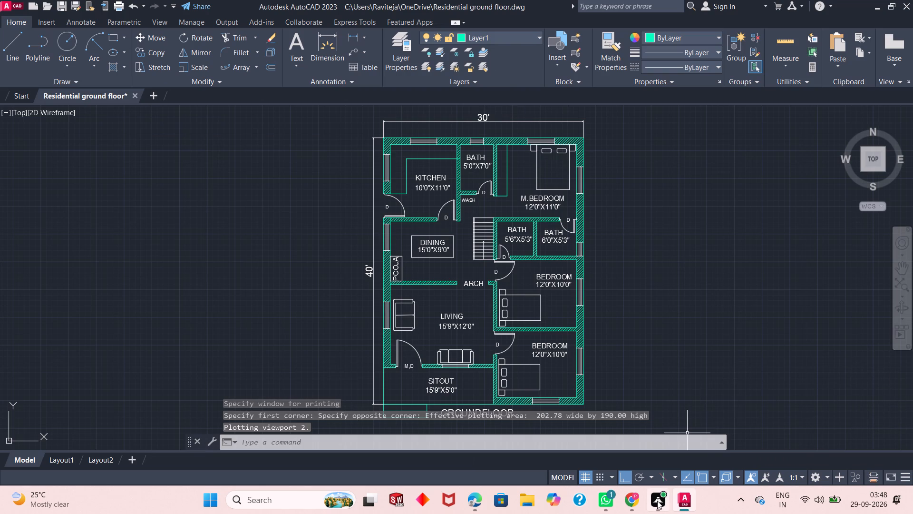